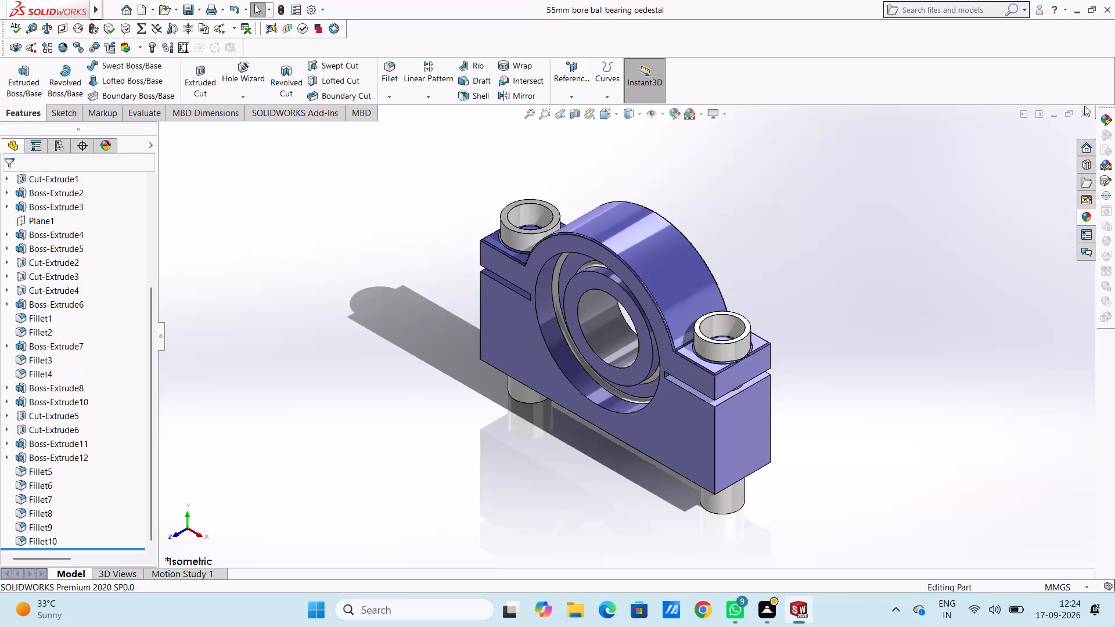
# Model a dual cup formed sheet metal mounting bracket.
# Close the 55mm bore ball bearing pedestal part and create a new part document.
pyautogui.click(1084, 118)
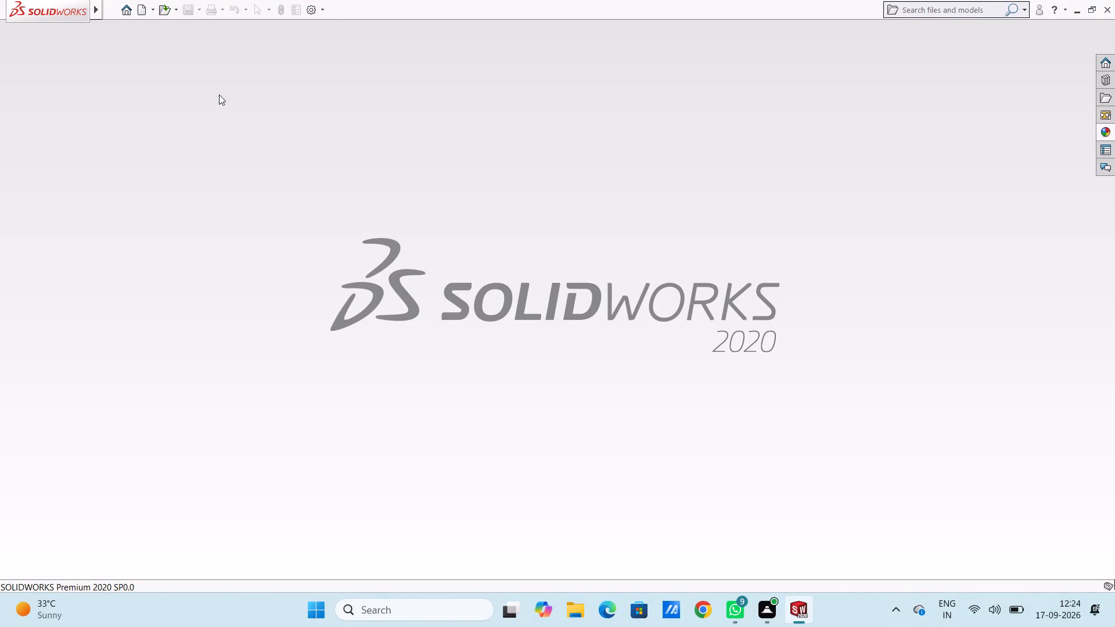
pyautogui.click(142, 12)
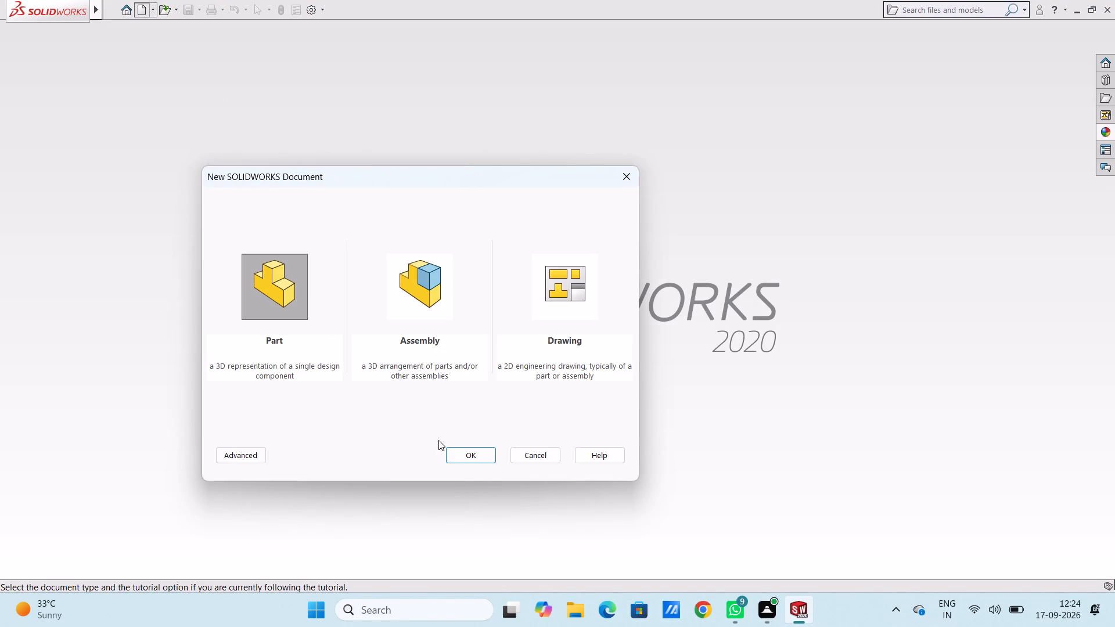
pyautogui.click(477, 453)
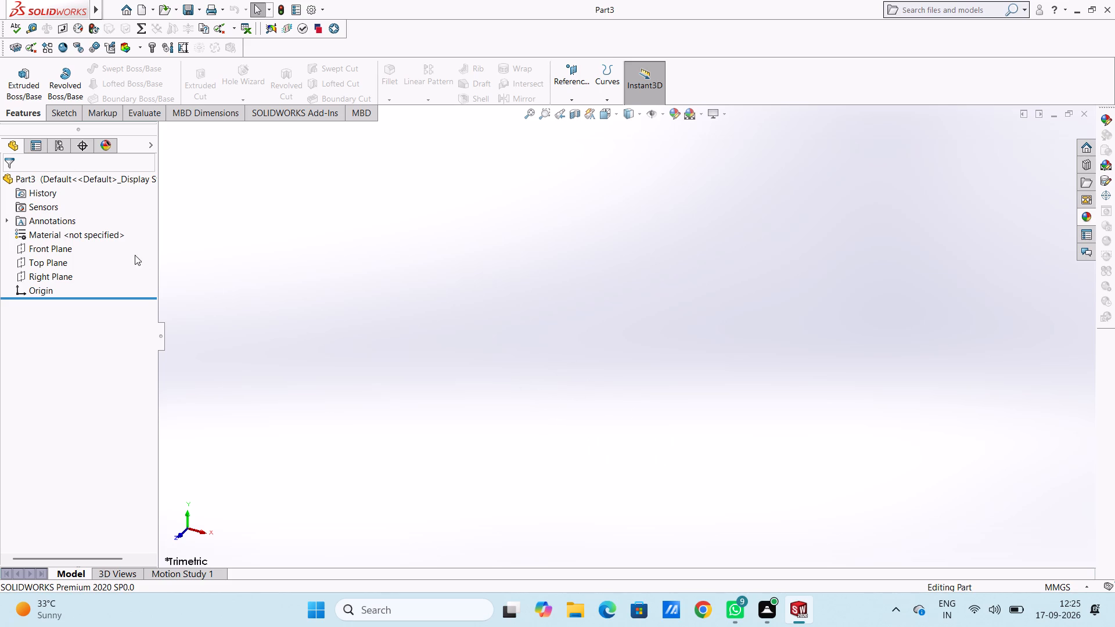
# Start a sketch on the Right Plane of the new part.
pyautogui.click(51, 277)
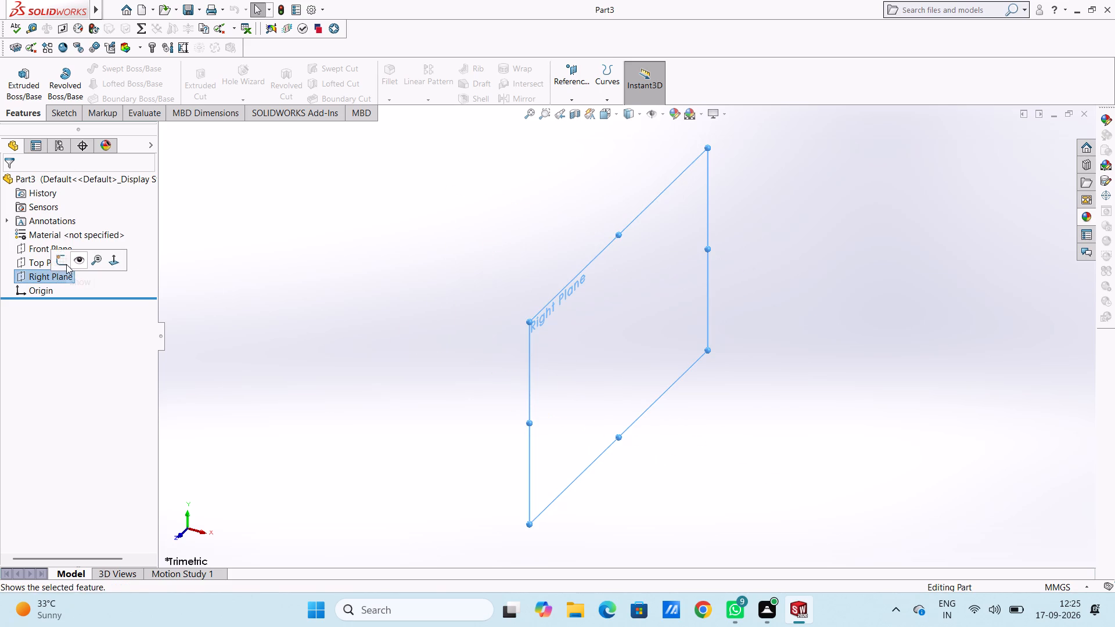
pyautogui.click(66, 264)
pyautogui.click(339, 306)
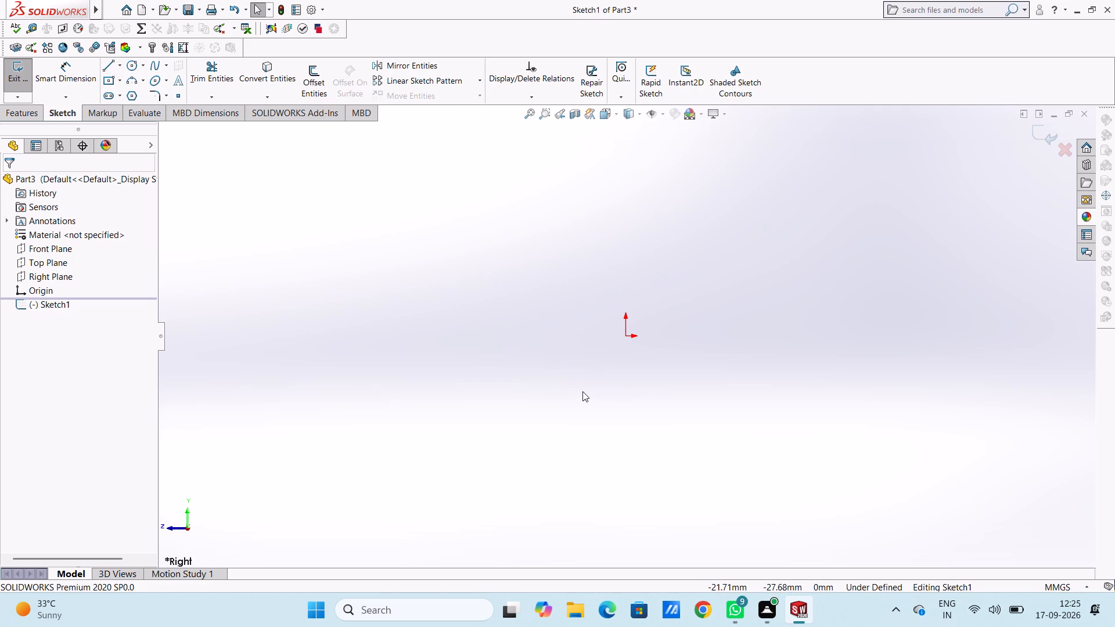
pyautogui.scroll(3, 582, 391)
# Draw a horizontal midpoint line centred on the origin with a half-length of 5.415 mm.
pyautogui.click(117, 70)
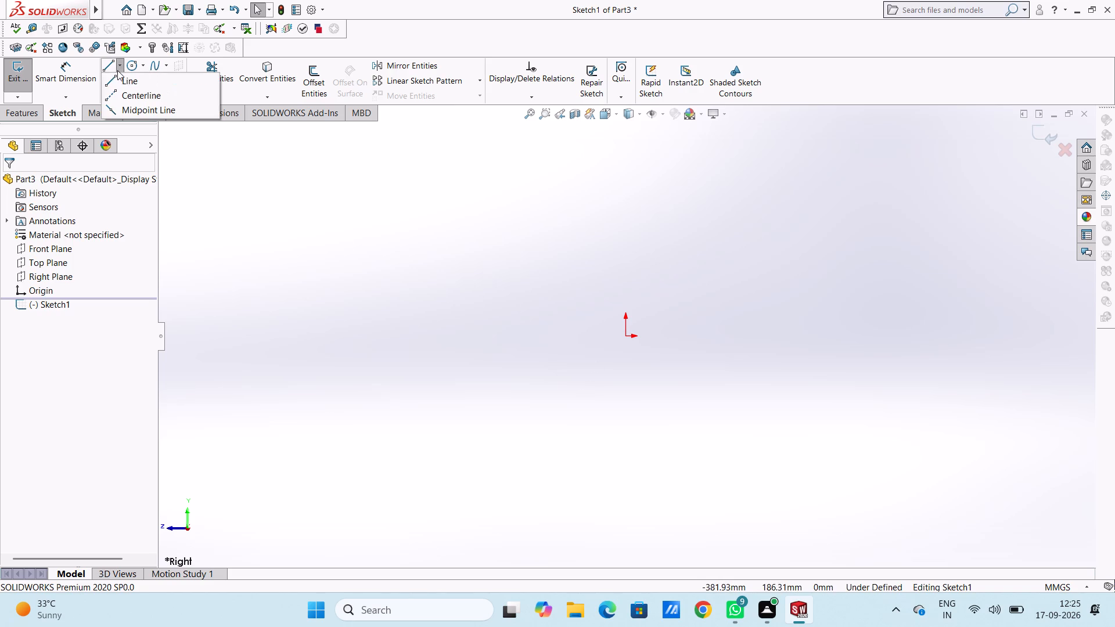
pyautogui.click(128, 109)
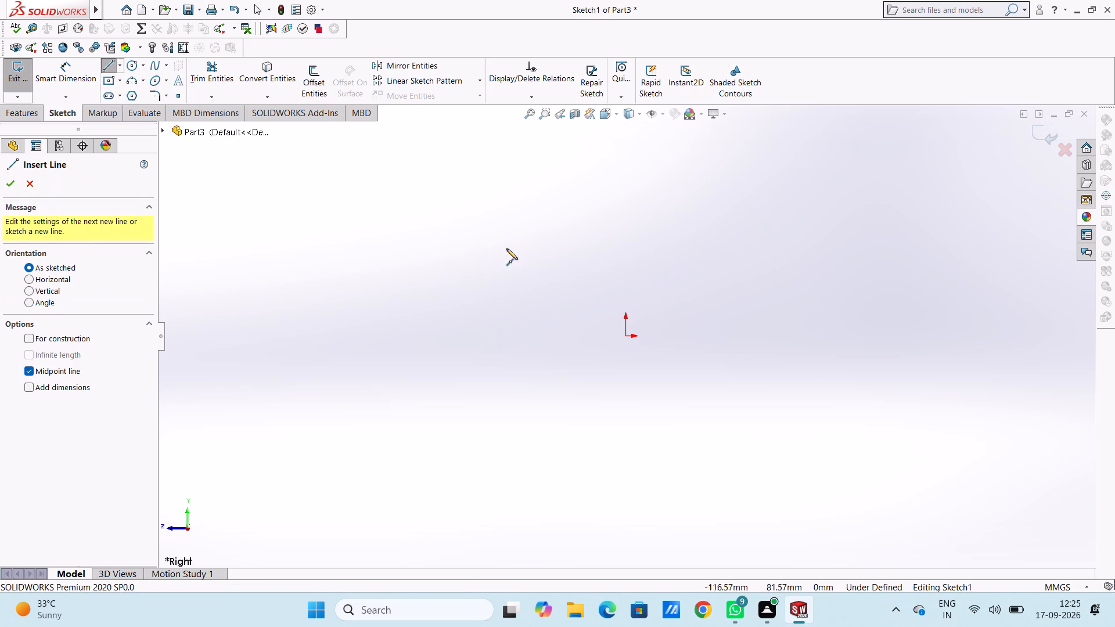
pyautogui.click(625, 335)
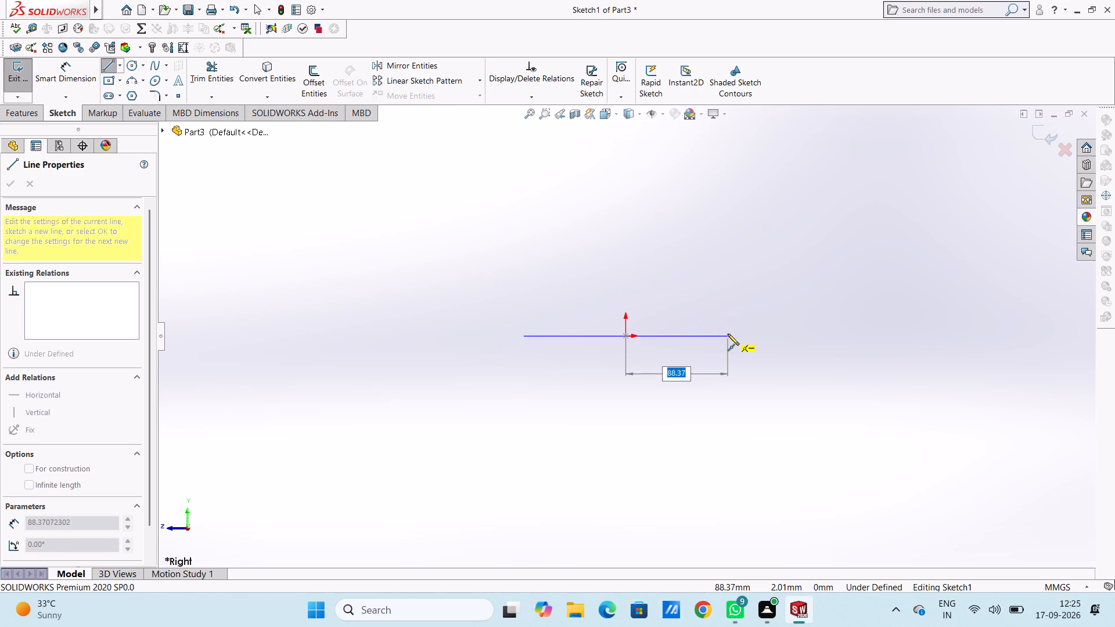
pyautogui.press('5')
pyautogui.write('.415')
pyautogui.press('Return')
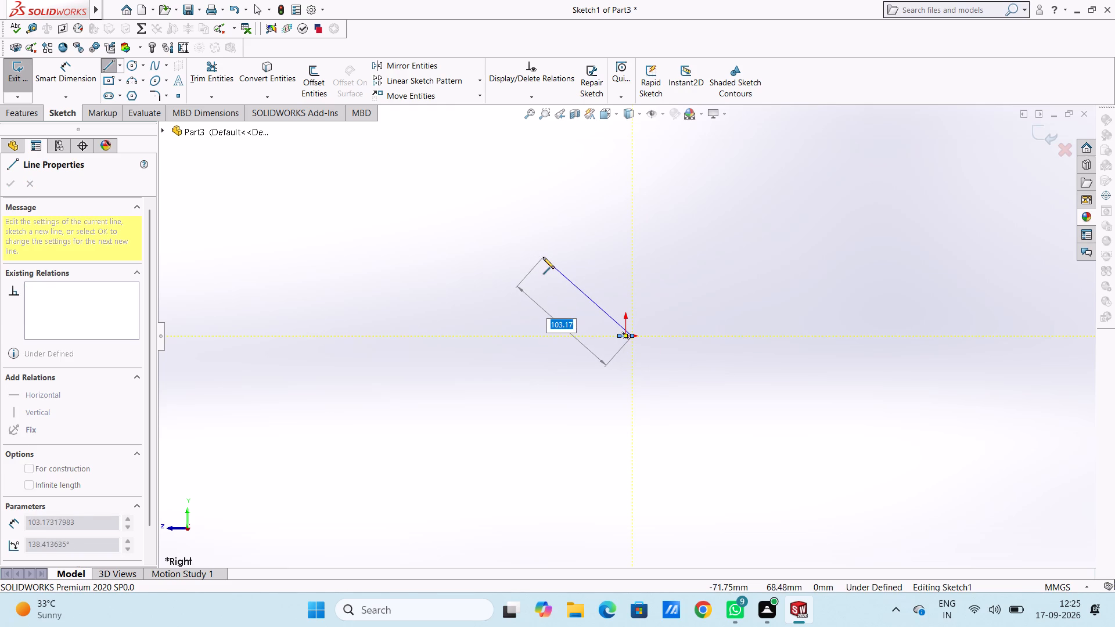
pyautogui.press('Escape')
pyautogui.press('Escape')
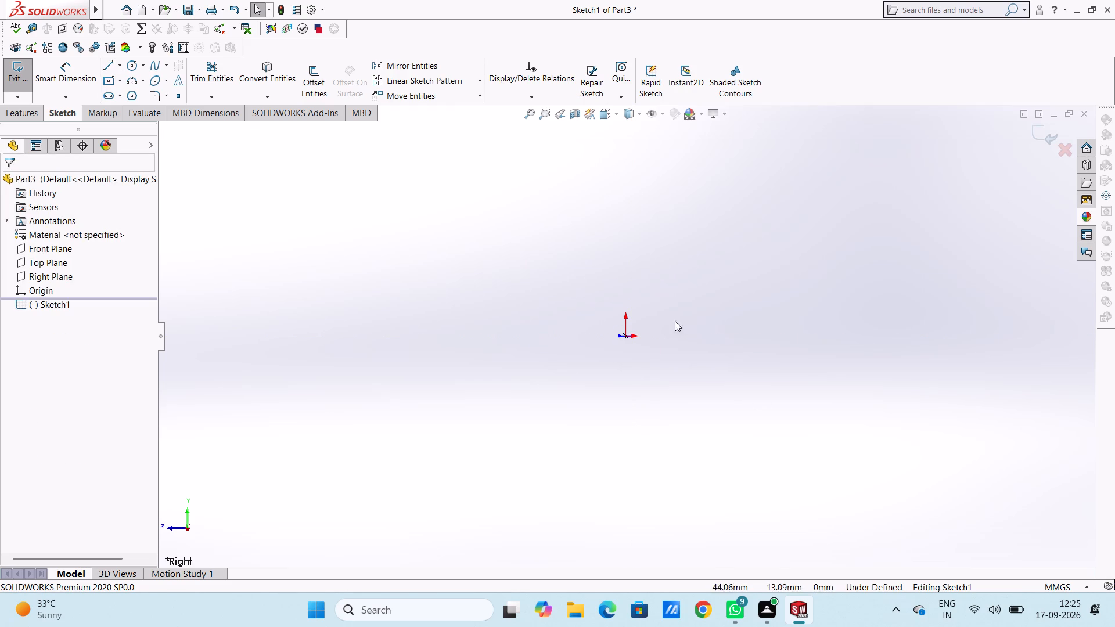
# Dimension the full length of the horizontal line, placing the dimension below it.
pyautogui.scroll(-3, 671, 325)
pyautogui.scroll(-7, 570, 358)
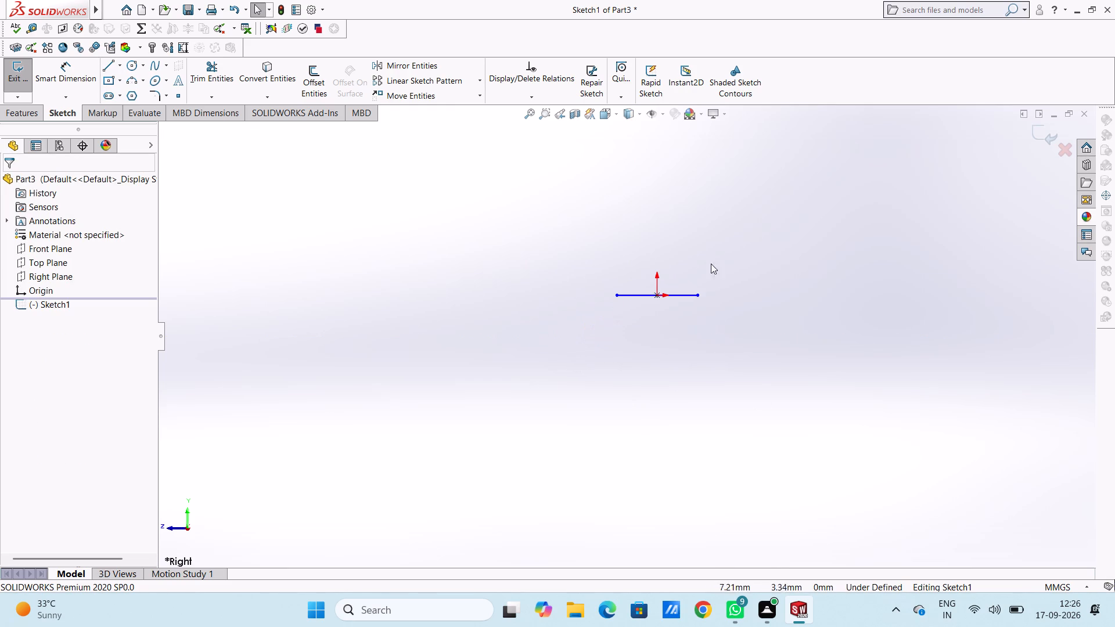
pyautogui.scroll(-4, 694, 211)
pyautogui.scroll(-4, 658, 411)
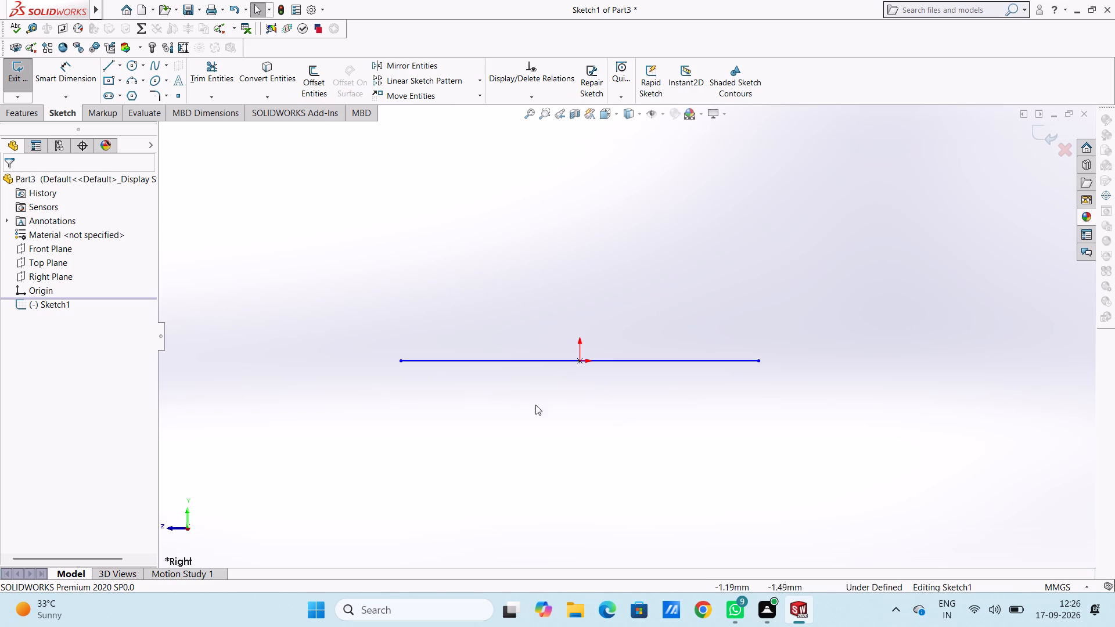
pyautogui.scroll(-3, 524, 390)
pyautogui.scroll(2, 523, 390)
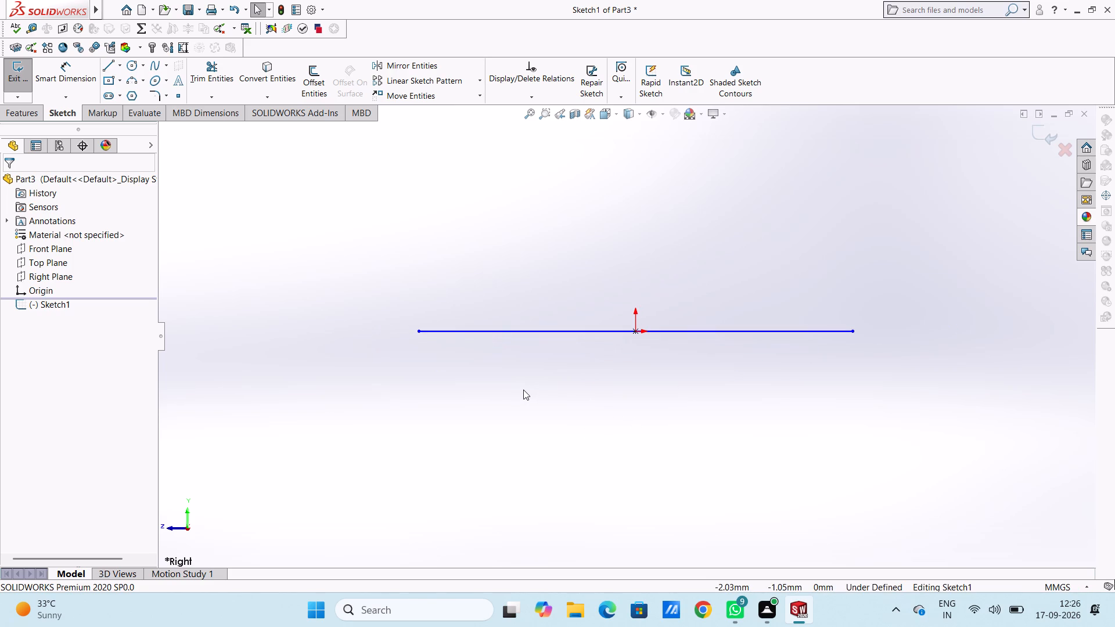
pyautogui.click(77, 73)
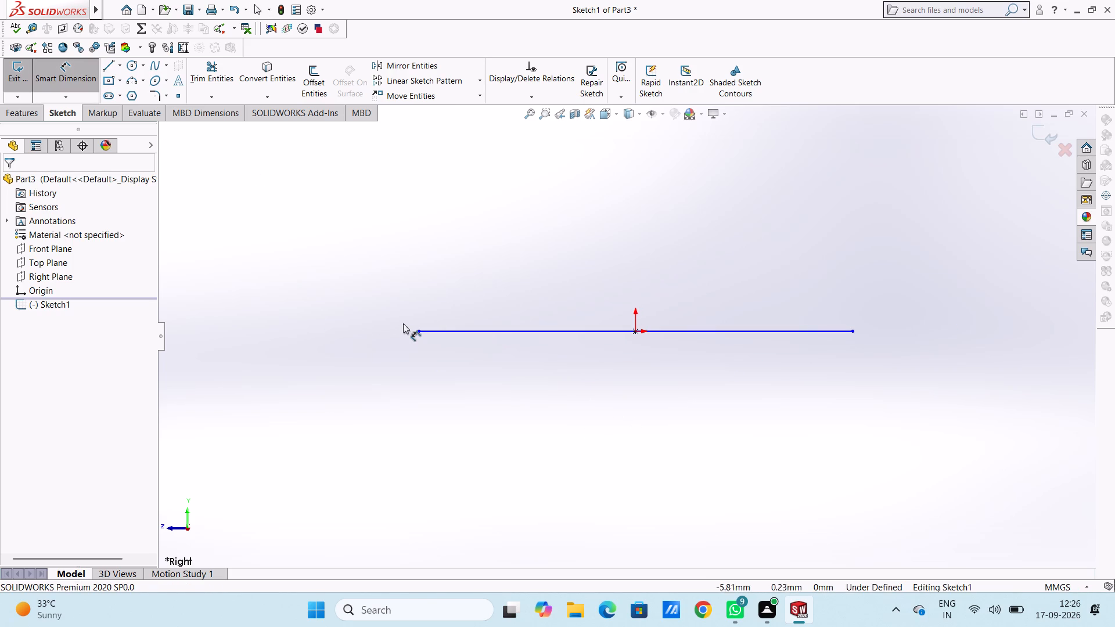
pyautogui.click(457, 332)
pyautogui.scroll(2, 516, 441)
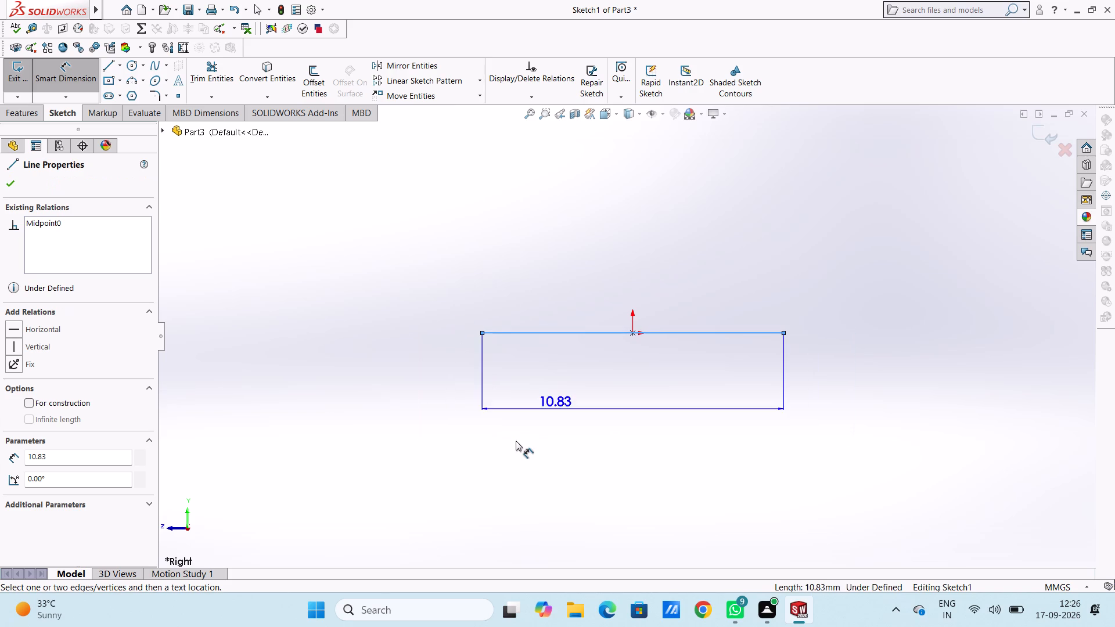
pyautogui.click(574, 493)
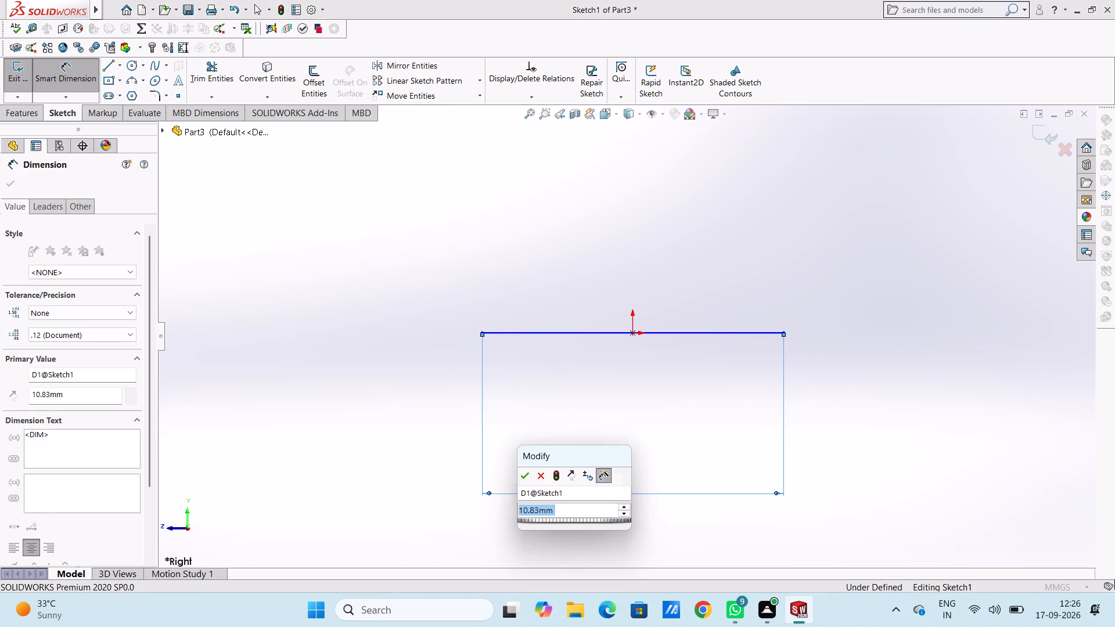
pyautogui.click(524, 477)
pyautogui.click(596, 384)
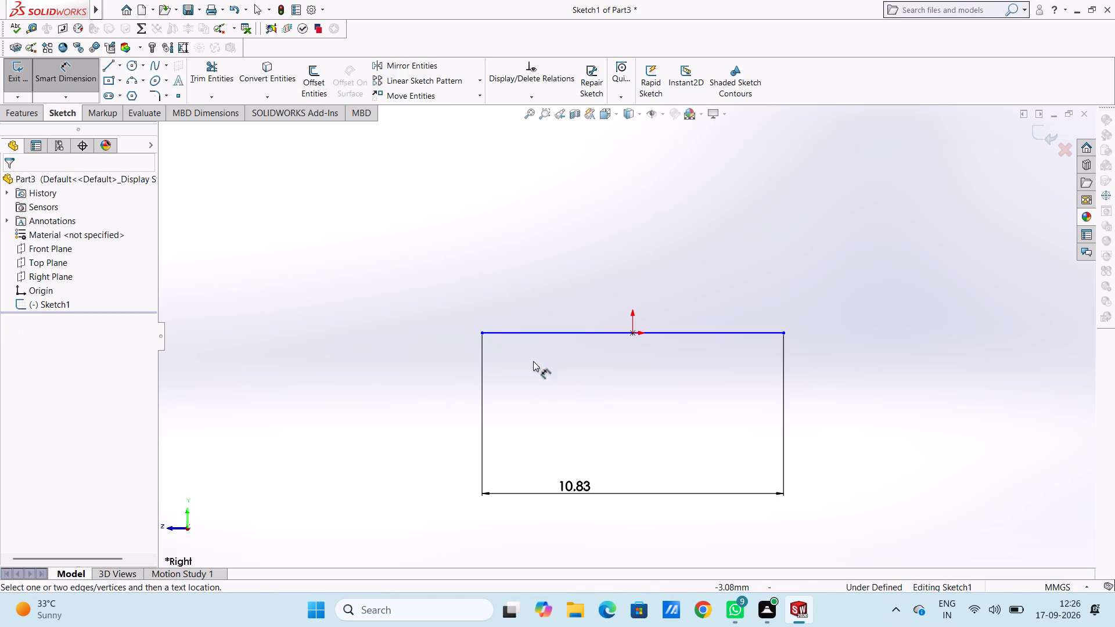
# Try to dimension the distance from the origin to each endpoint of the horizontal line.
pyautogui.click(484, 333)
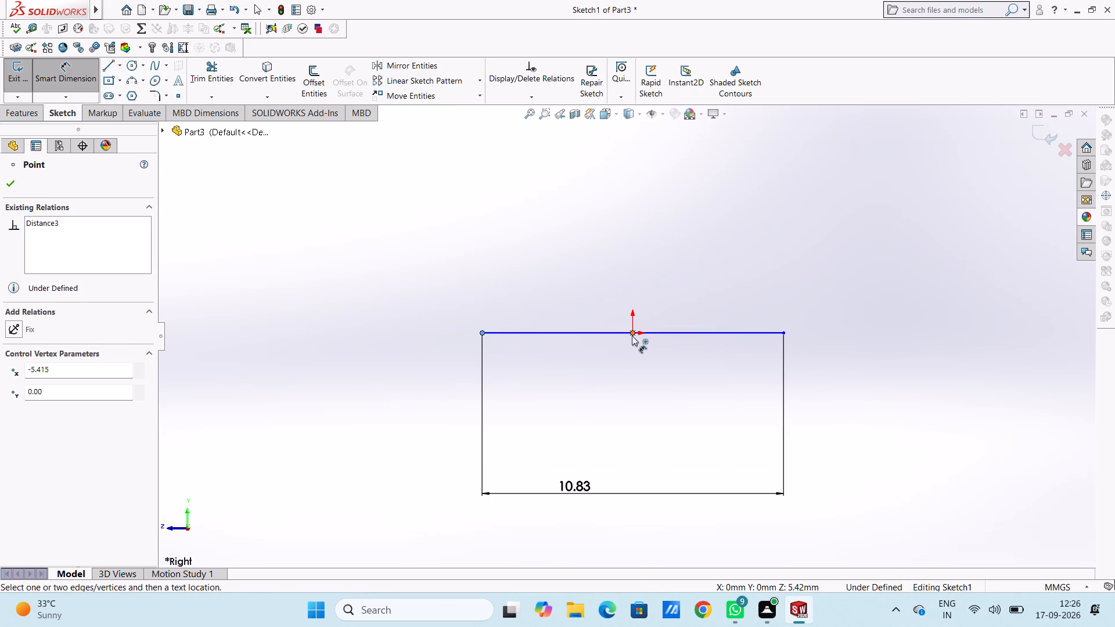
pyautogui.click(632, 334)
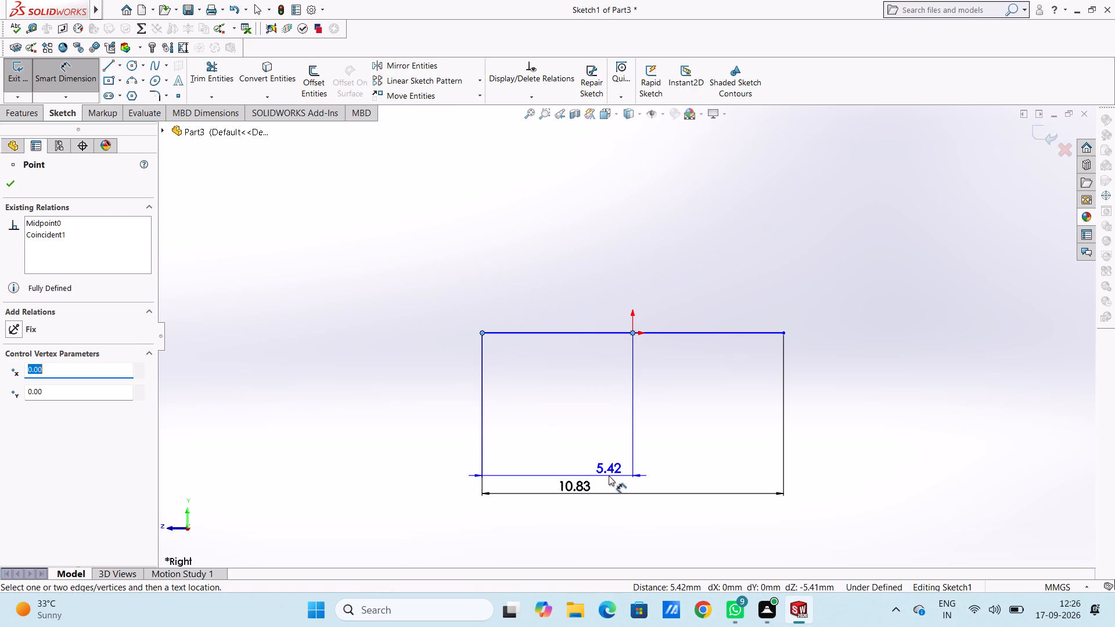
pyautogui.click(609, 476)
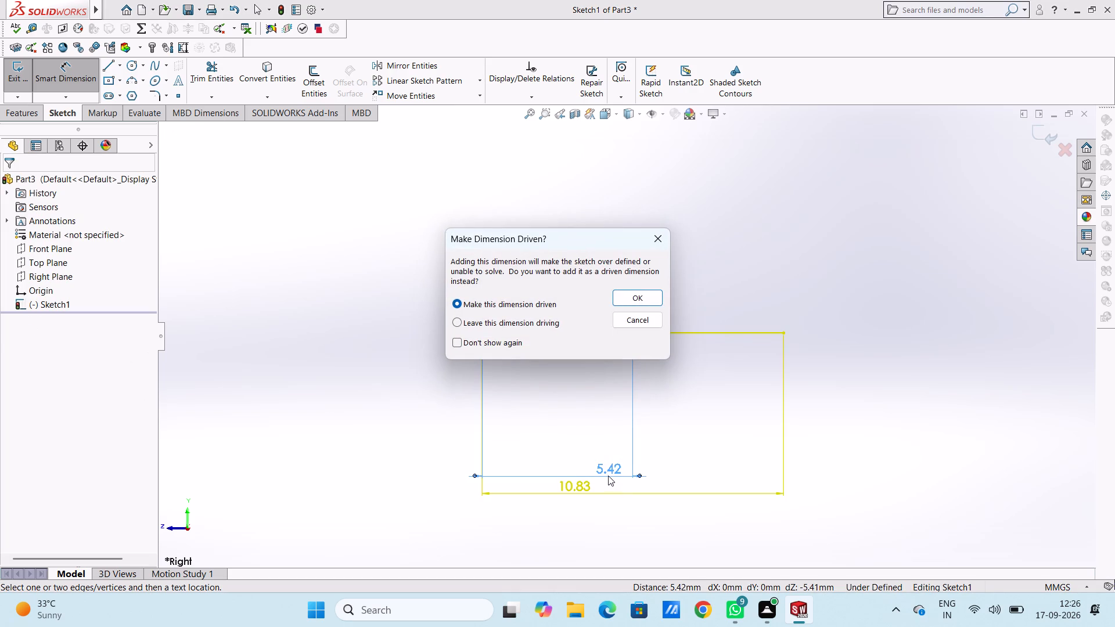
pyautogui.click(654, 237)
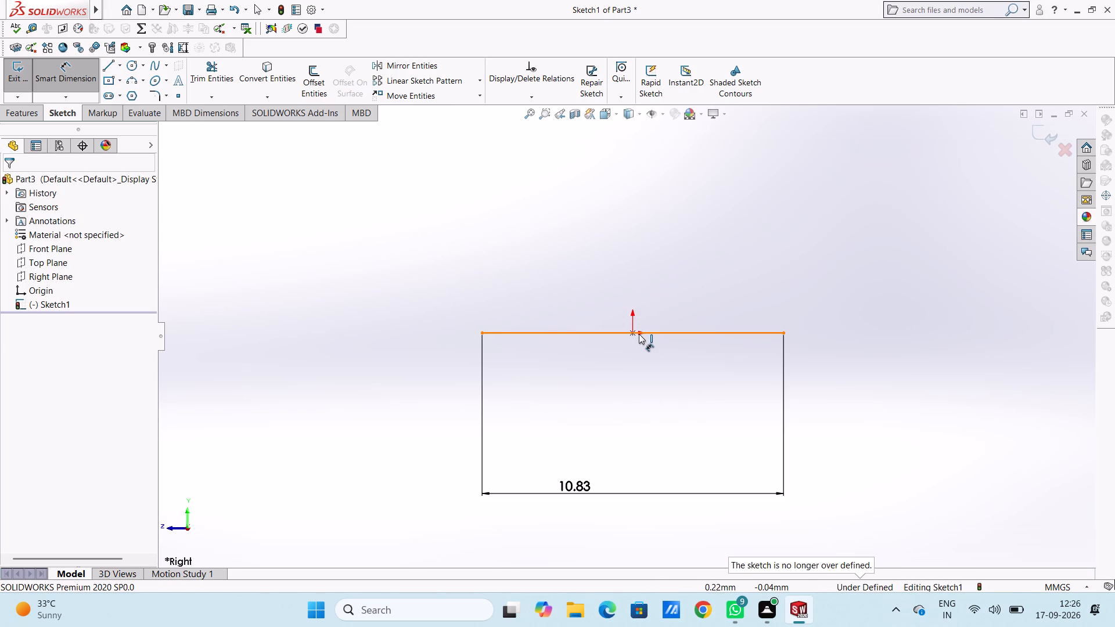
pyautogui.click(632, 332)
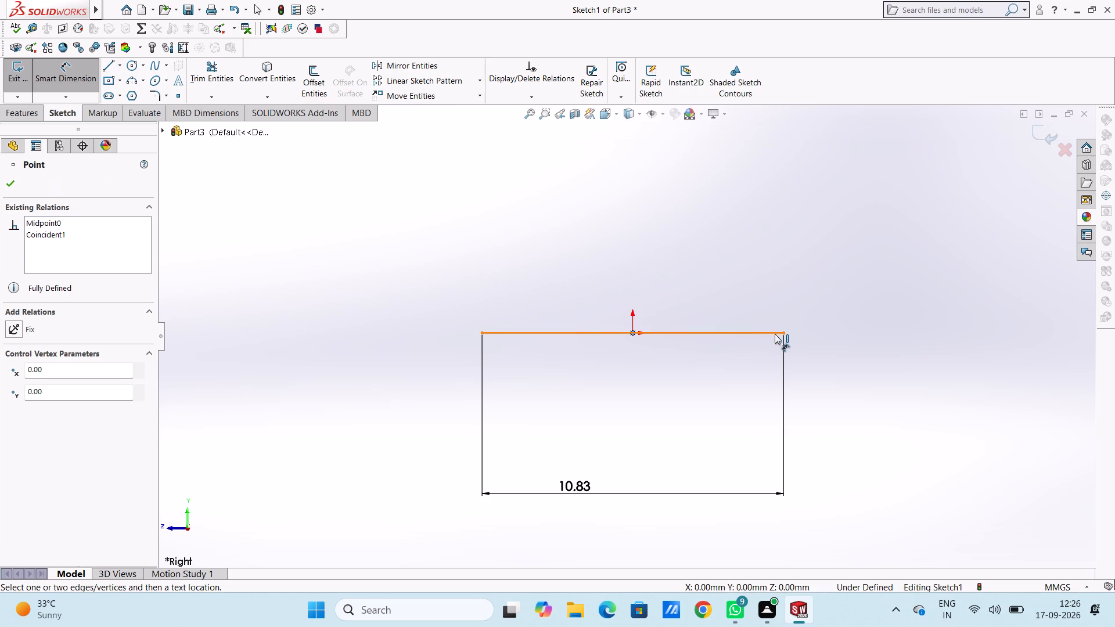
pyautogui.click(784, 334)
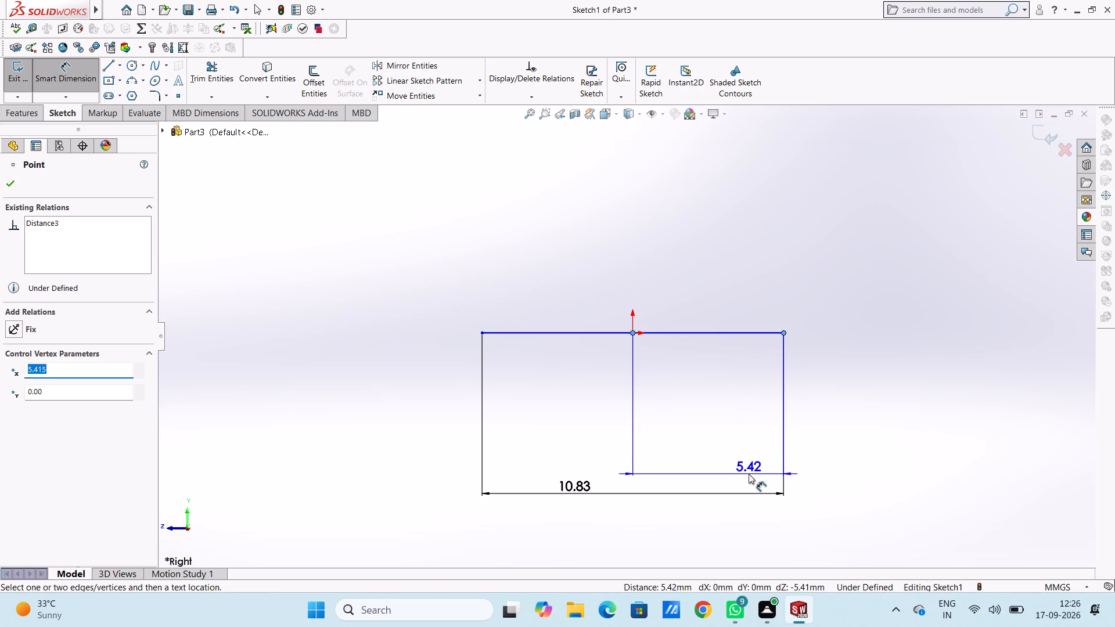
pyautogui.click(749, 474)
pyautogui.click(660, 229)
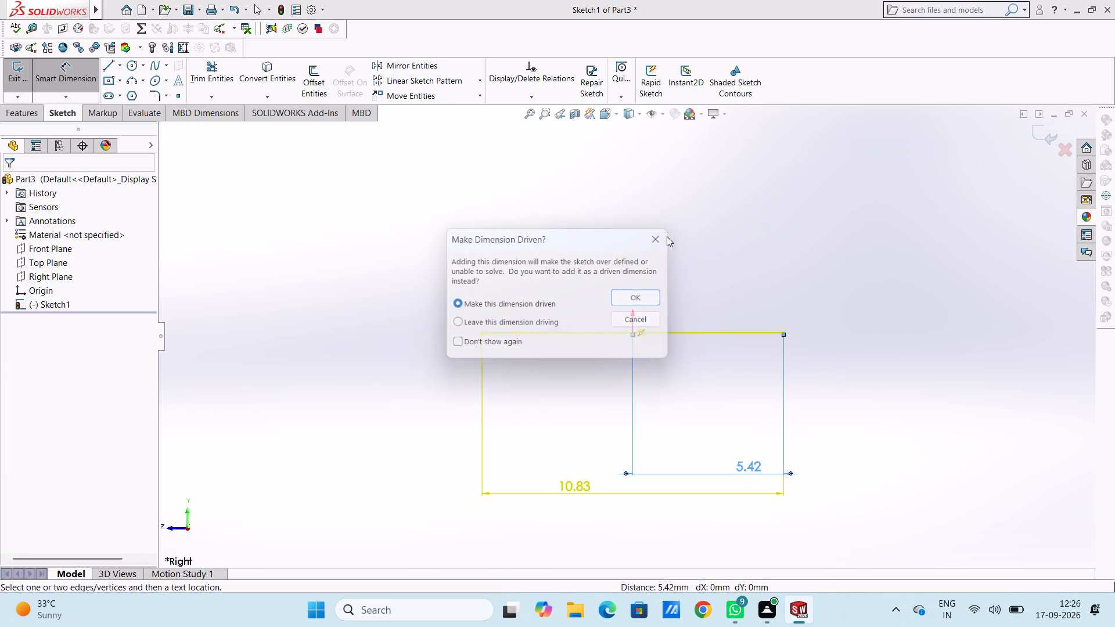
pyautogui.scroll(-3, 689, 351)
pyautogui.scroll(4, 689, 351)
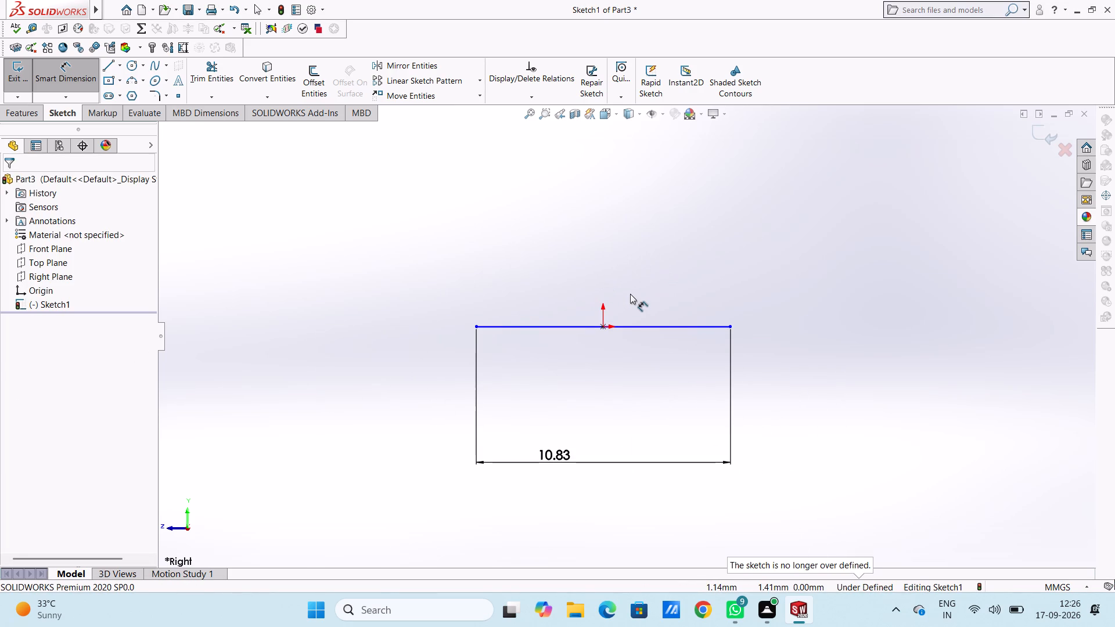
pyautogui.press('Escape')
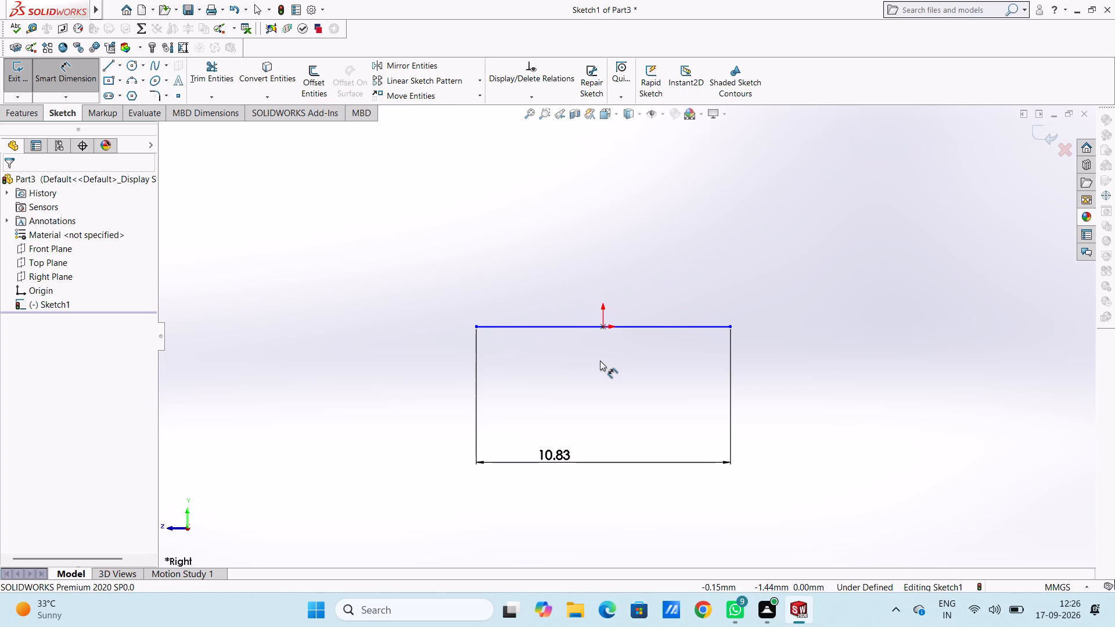
# Draw a circle of radius 1.25 mm centred about 2.53 mm vertically above the origin.
pyautogui.scroll(-3, 600, 361)
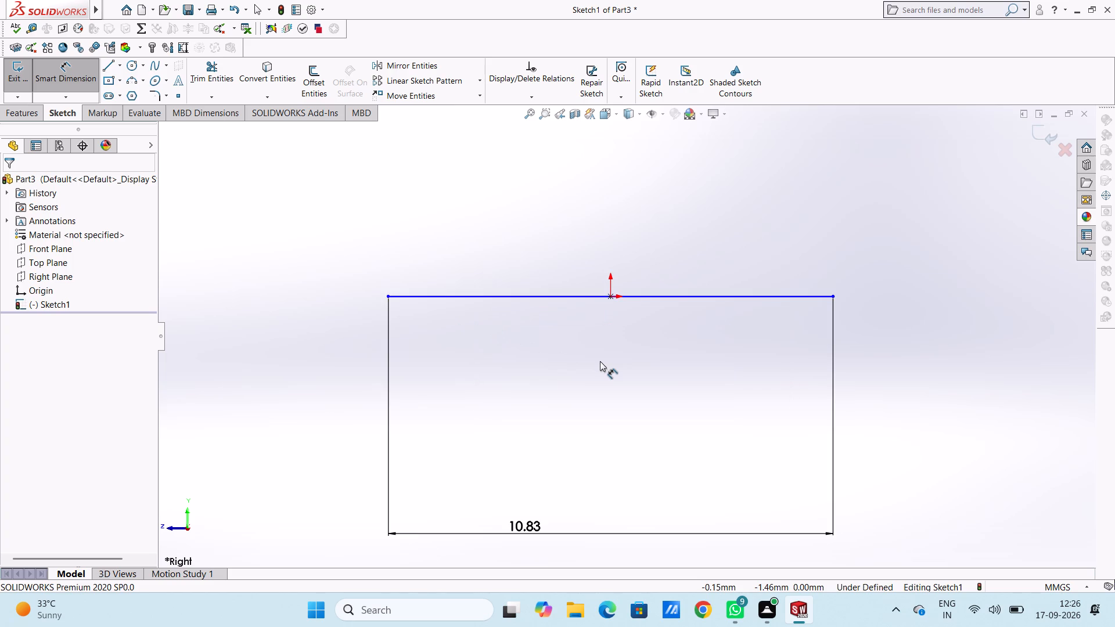
pyautogui.scroll(1, 631, 236)
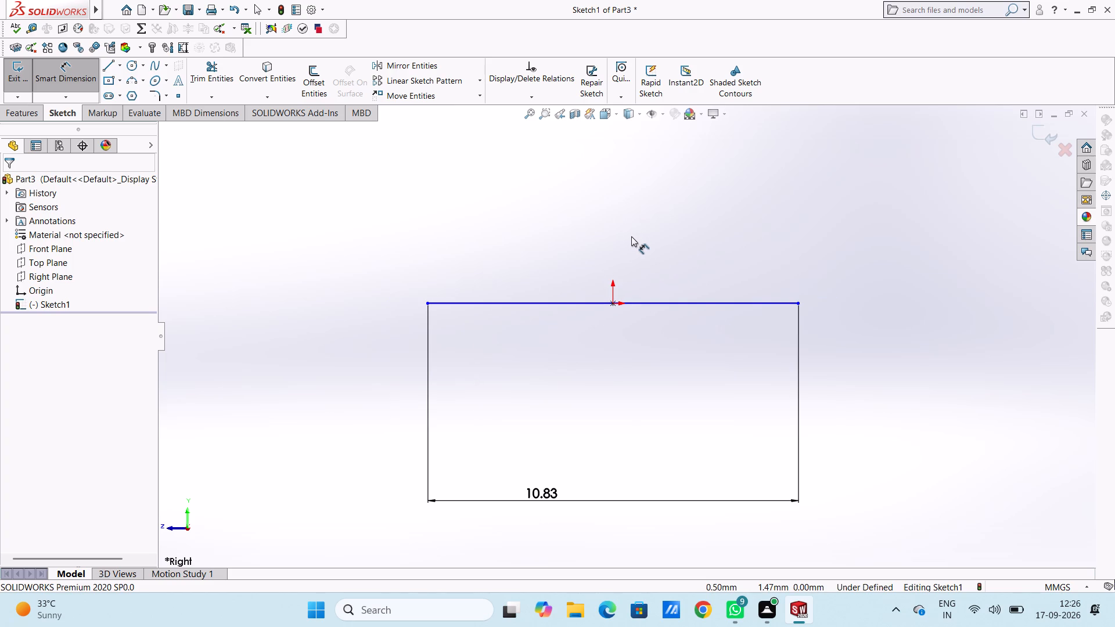
pyautogui.scroll(2, 661, 233)
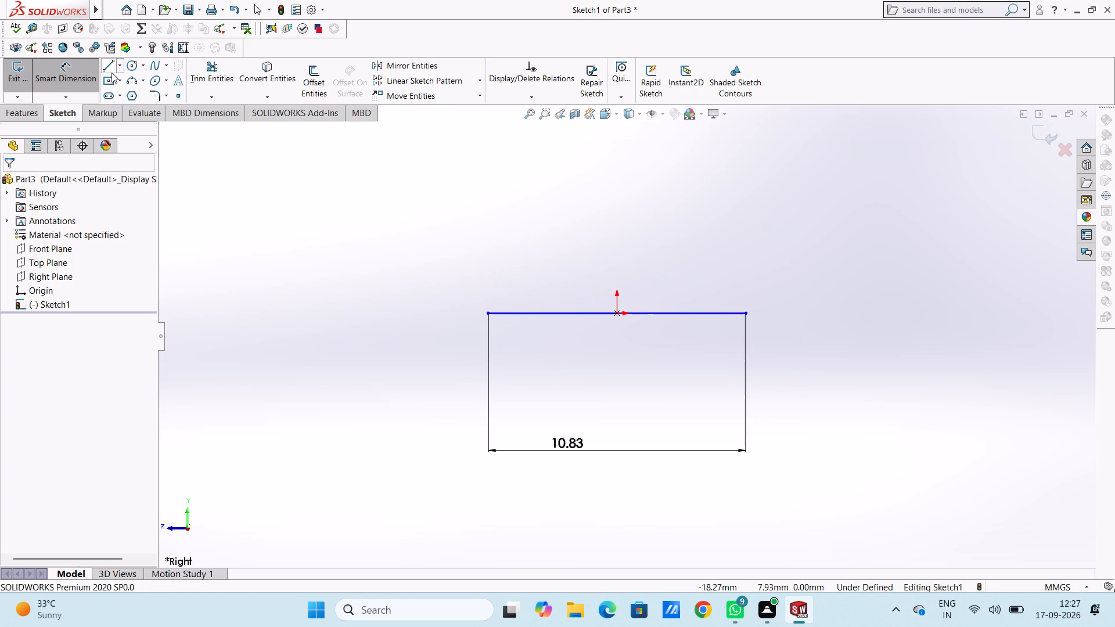
pyautogui.click(127, 67)
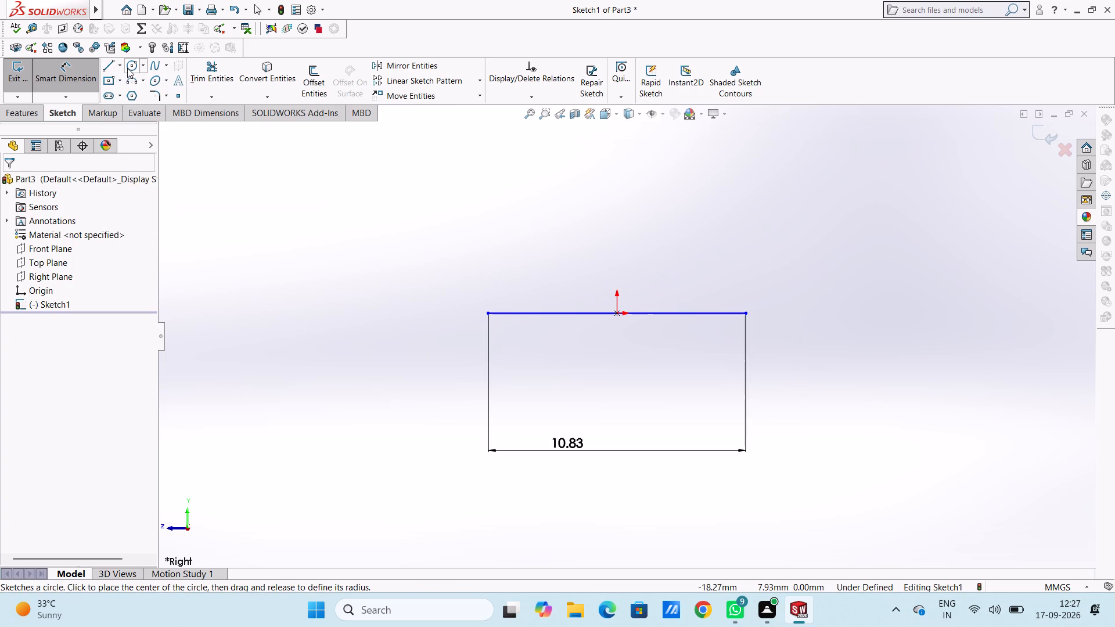
pyautogui.scroll(-2, 623, 244)
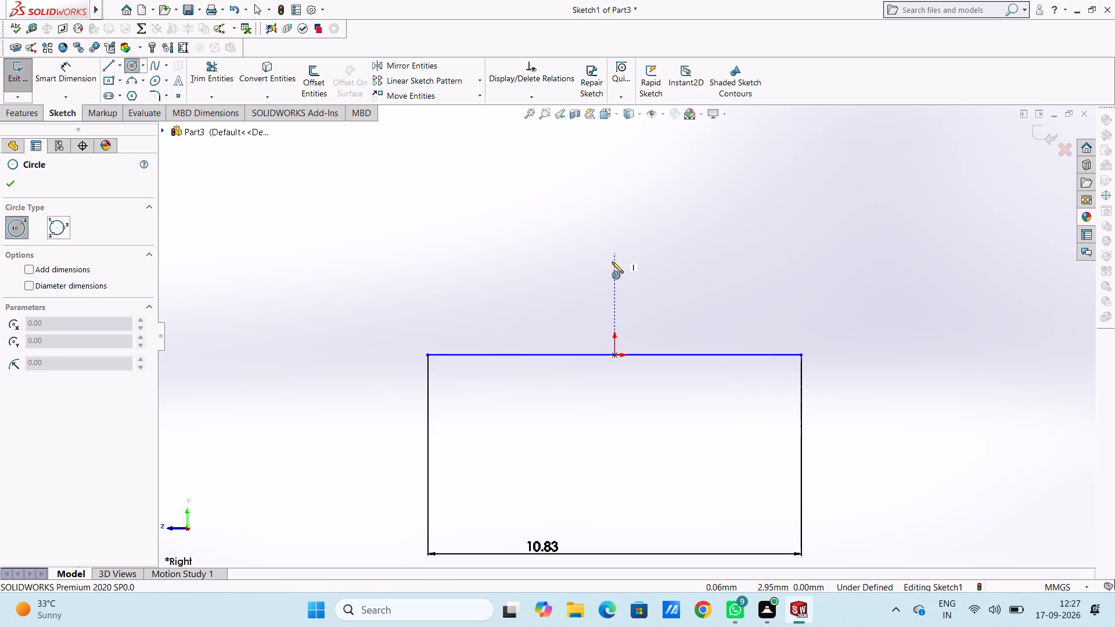
pyautogui.click(614, 268)
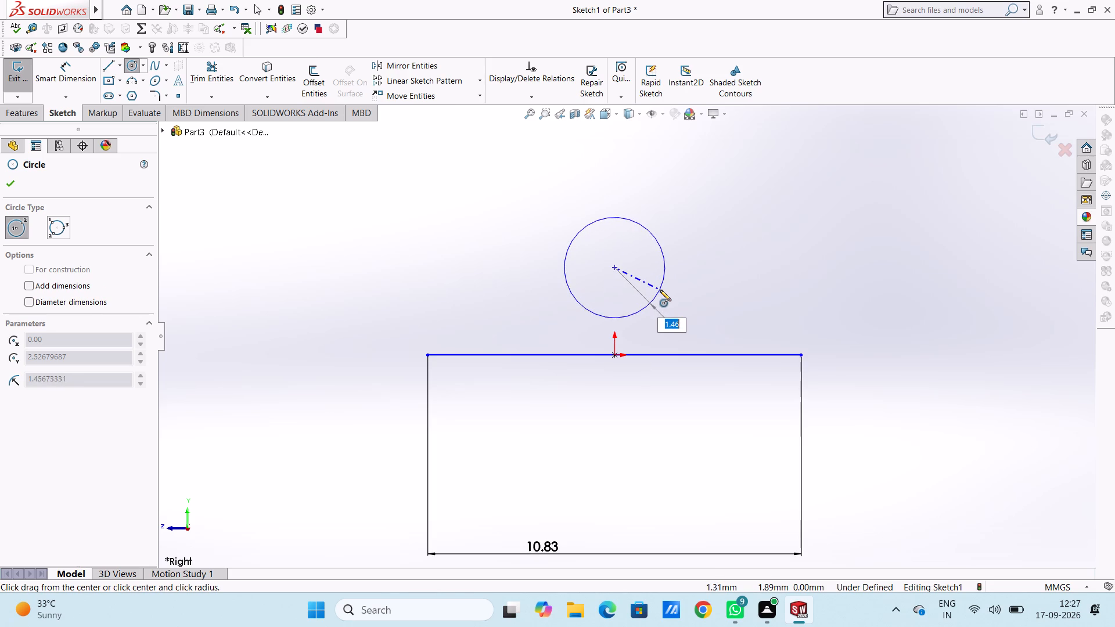
pyautogui.write('1.25')
pyautogui.press('Return')
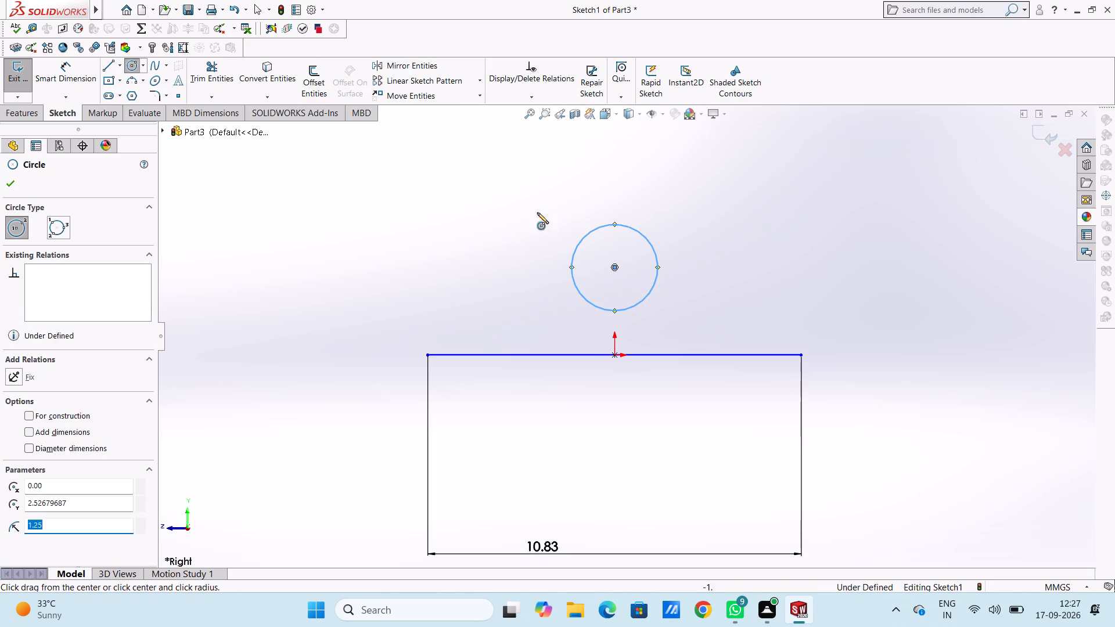
# Dimension the circle's diameter, placing the dimension outside the circle to its upper right.
pyautogui.click(67, 72)
pyautogui.click(631, 226)
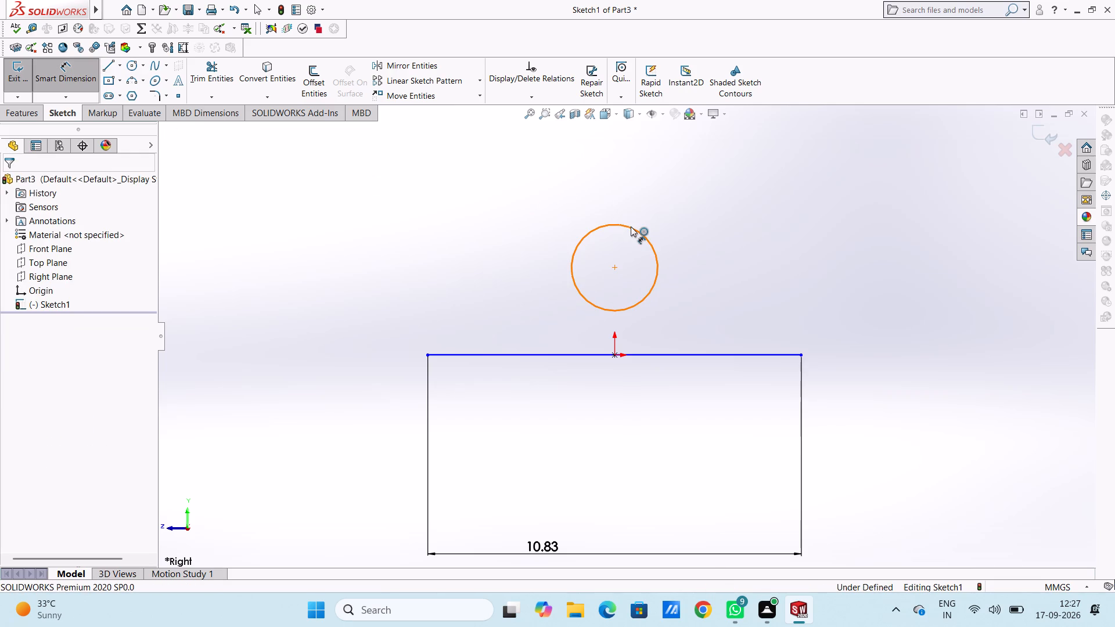
pyautogui.click(840, 154)
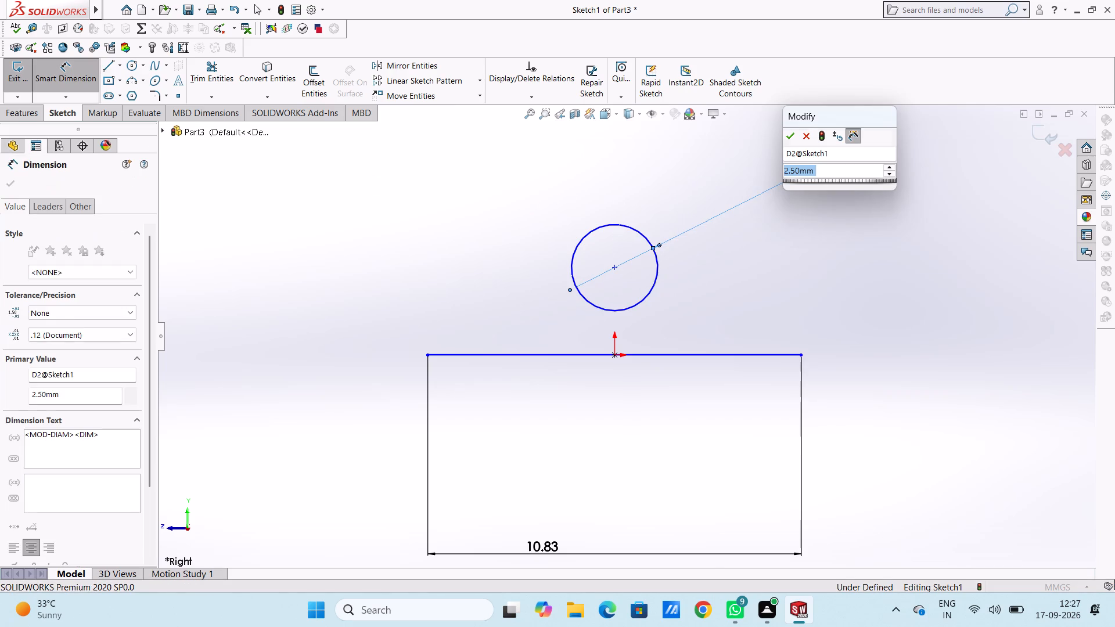
pyautogui.click(787, 140)
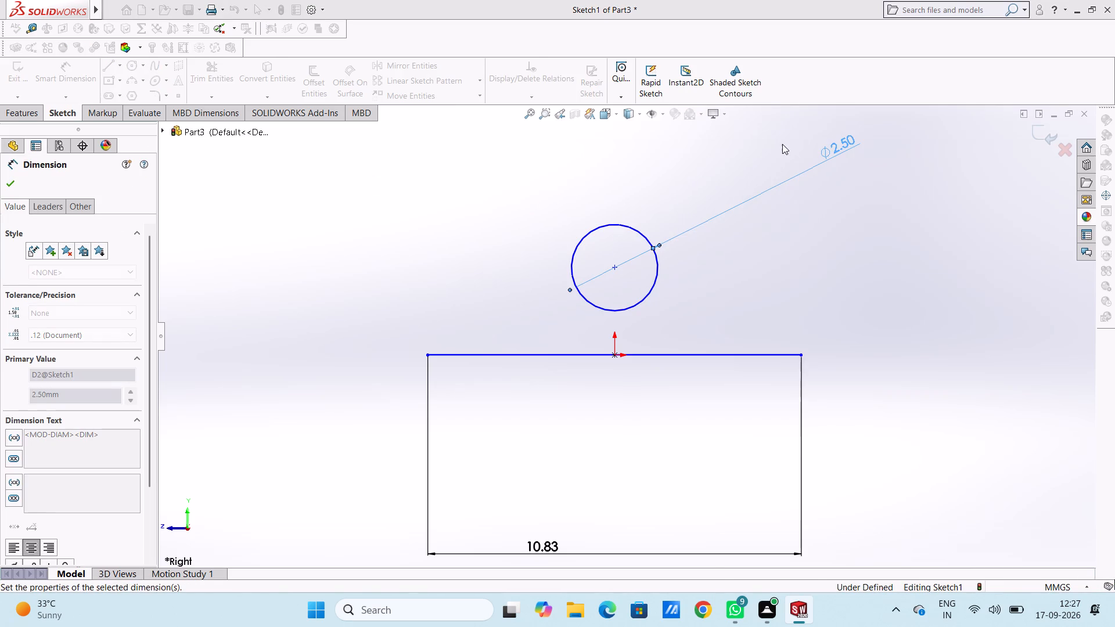
pyautogui.click(760, 146)
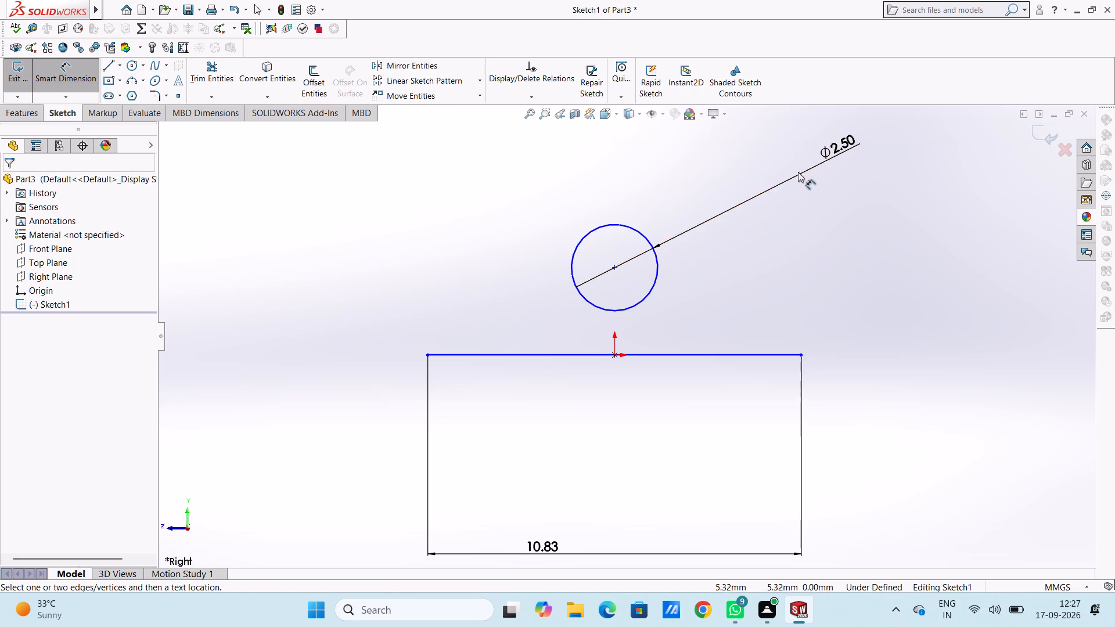
# Dimension the vertical distance from the origin to the circle's centre and set it to 2.75 mm.
pyautogui.click(617, 267)
pyautogui.click(616, 355)
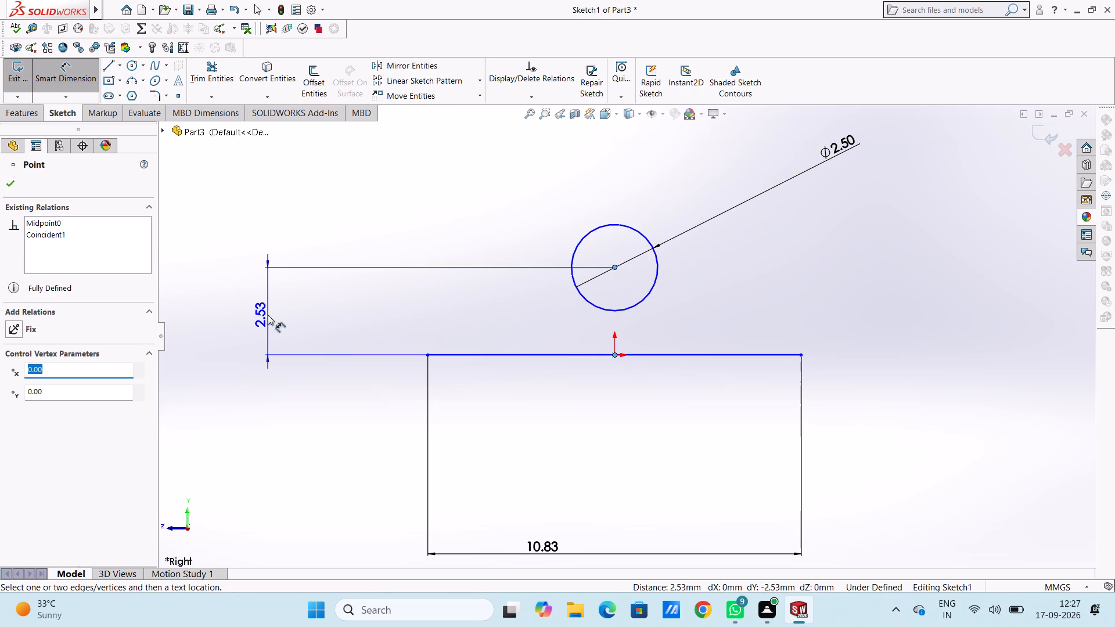
pyautogui.click(268, 315)
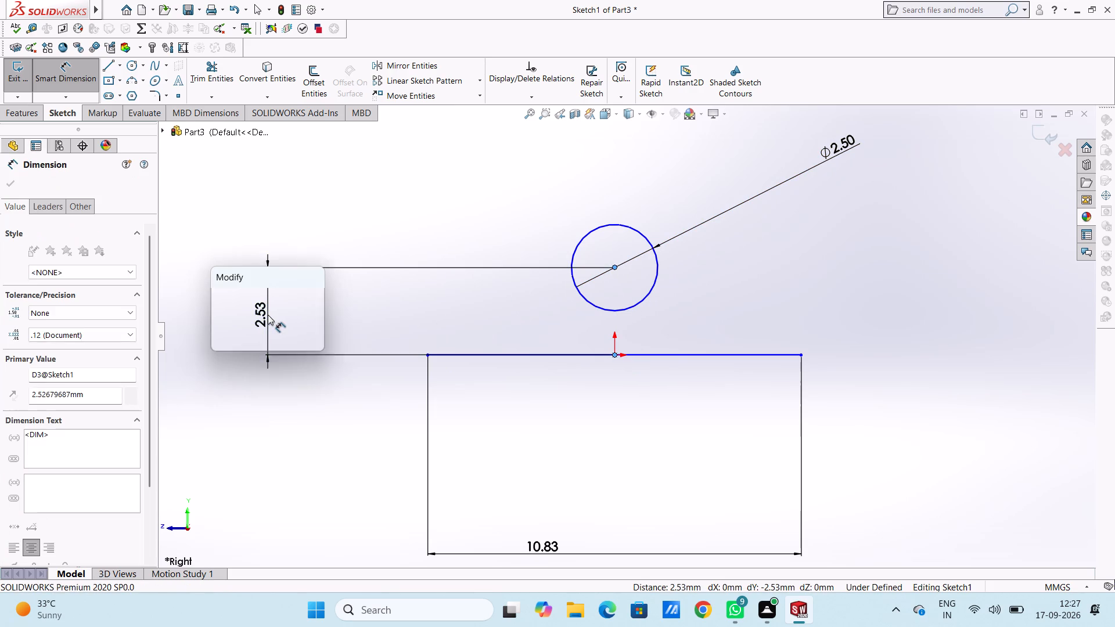
pyautogui.write('2.75')
pyautogui.press('Return')
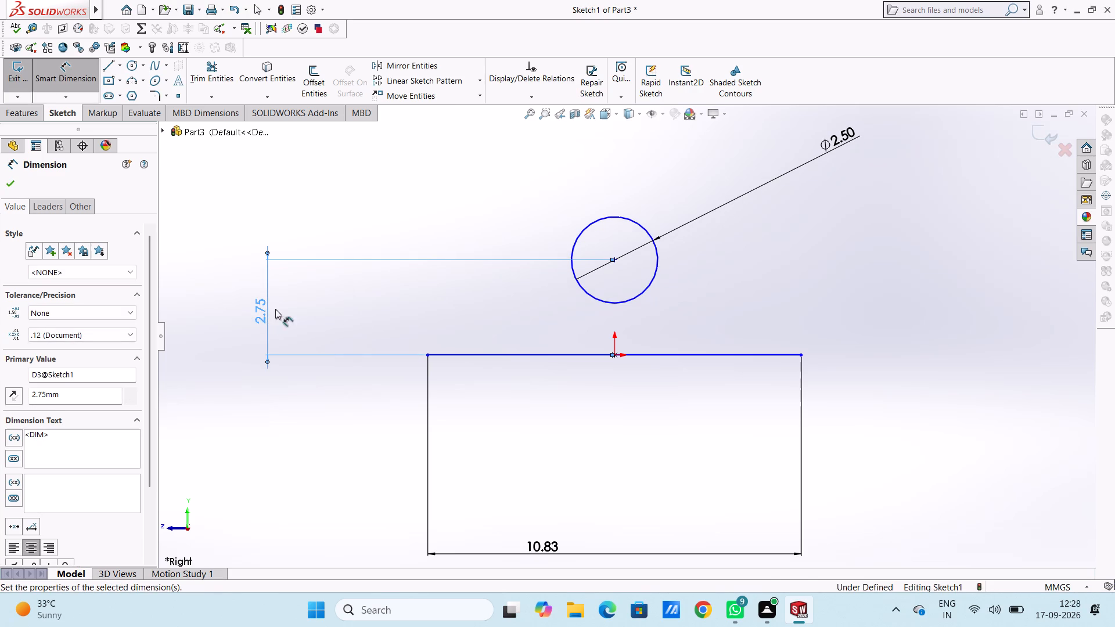
pyautogui.click(349, 241)
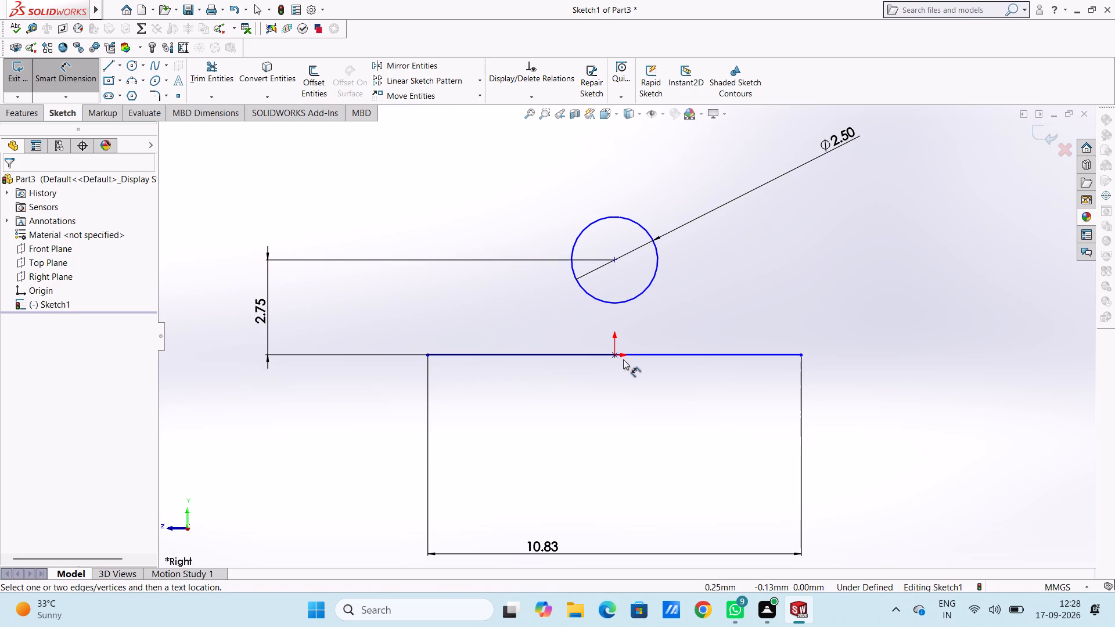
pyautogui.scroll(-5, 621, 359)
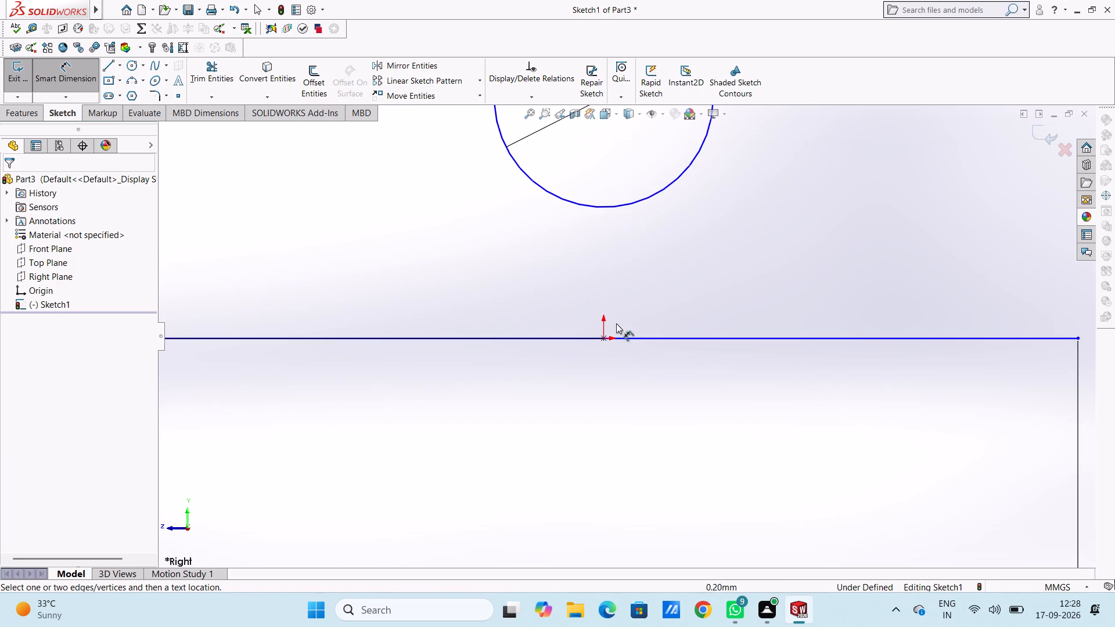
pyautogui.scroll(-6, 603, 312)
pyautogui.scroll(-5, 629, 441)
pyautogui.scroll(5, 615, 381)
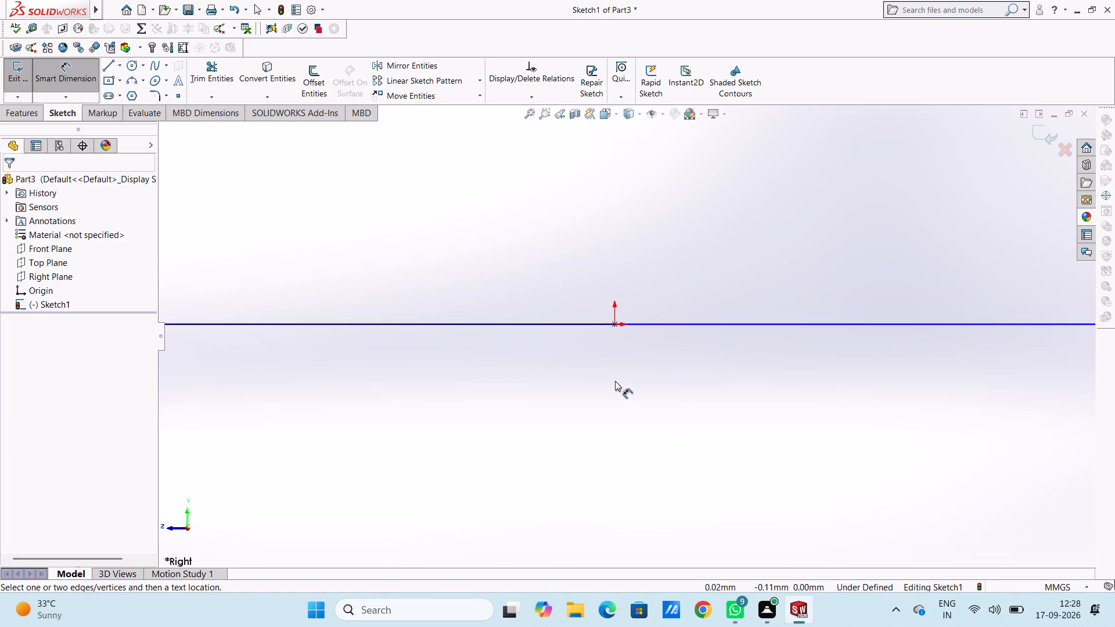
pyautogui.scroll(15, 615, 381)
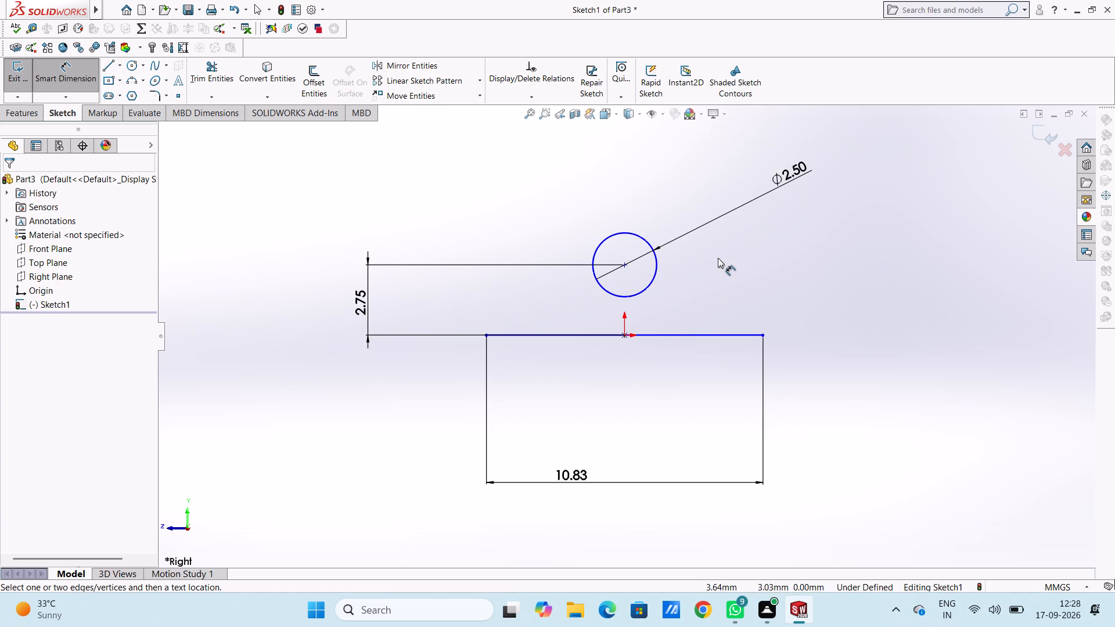
# Draw lines closing a rectangle above the base line: 6.50 mm up from its right endpoint, across, and down to its left endpoint.
pyautogui.click(103, 69)
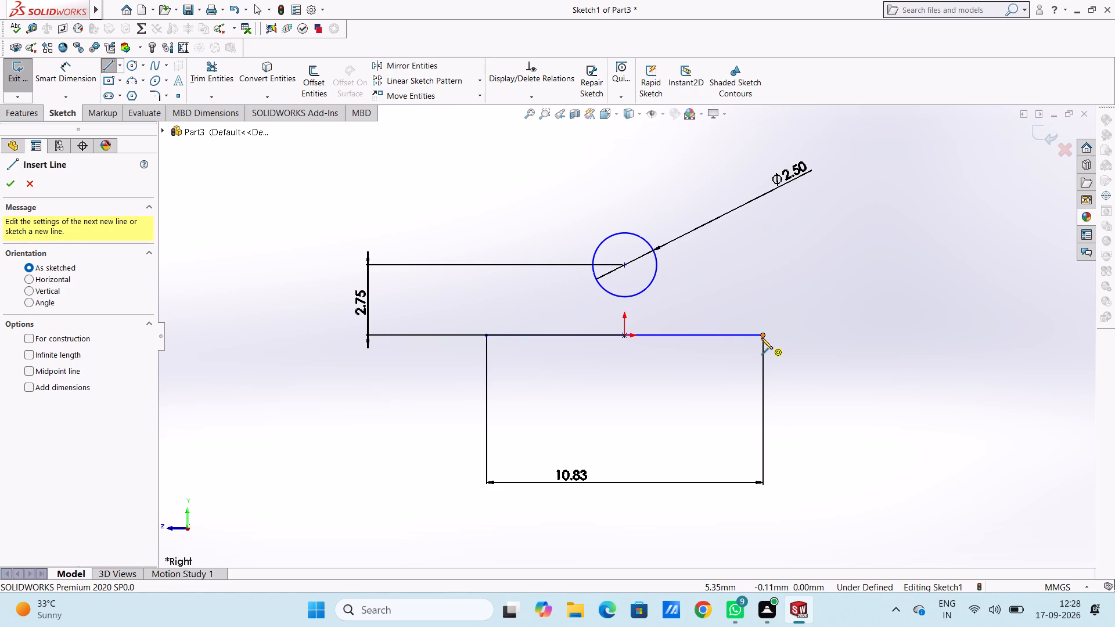
pyautogui.click(761, 338)
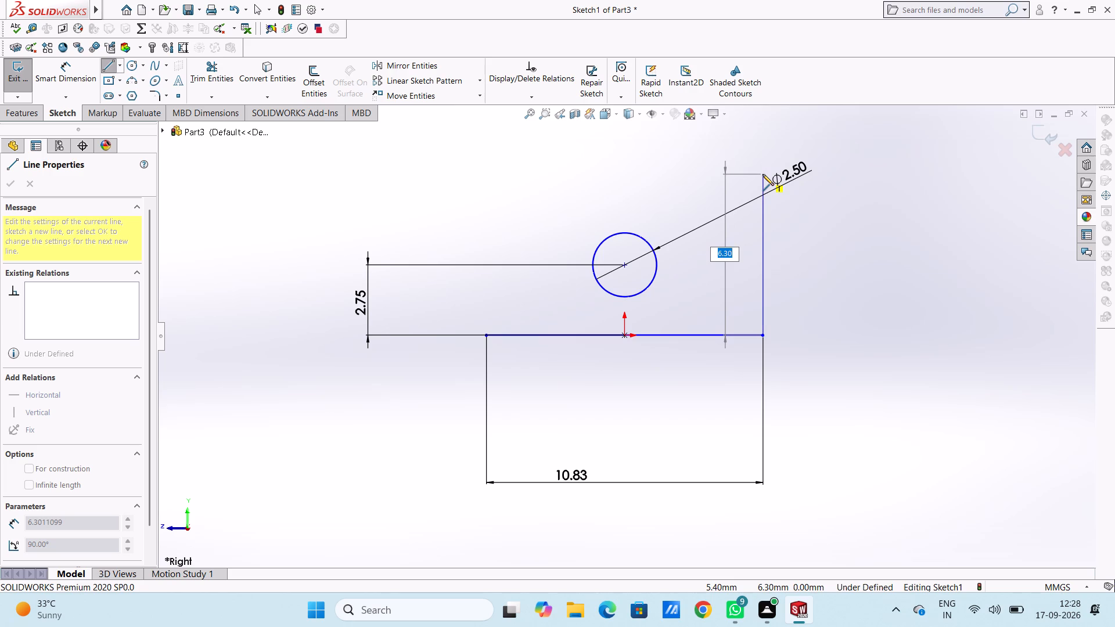
pyautogui.write('6.50')
pyautogui.press('Return')
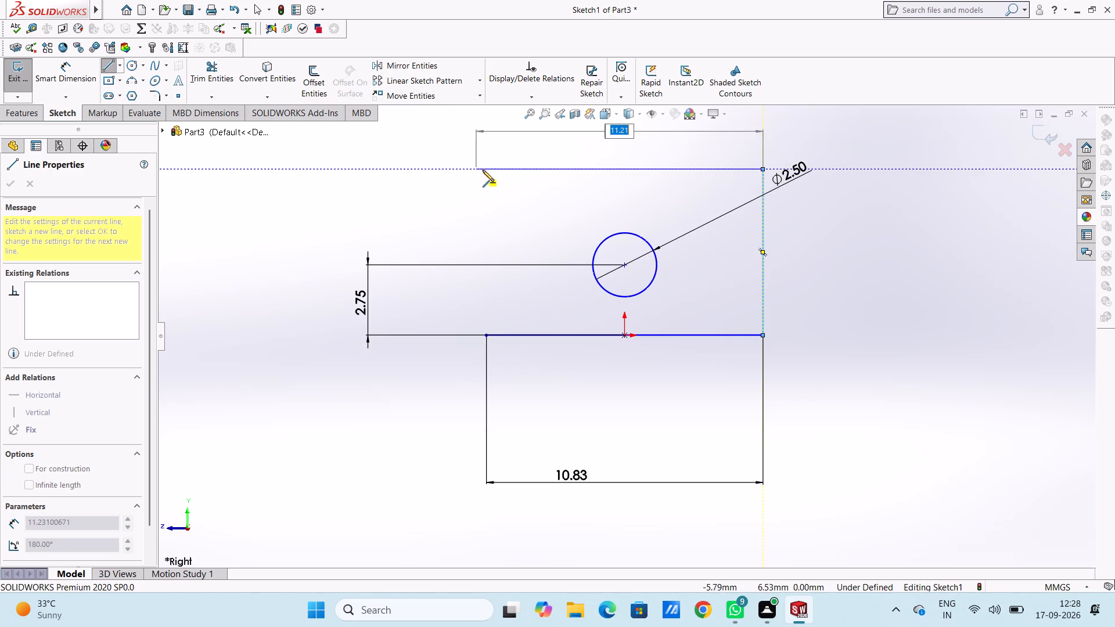
pyautogui.click(484, 170)
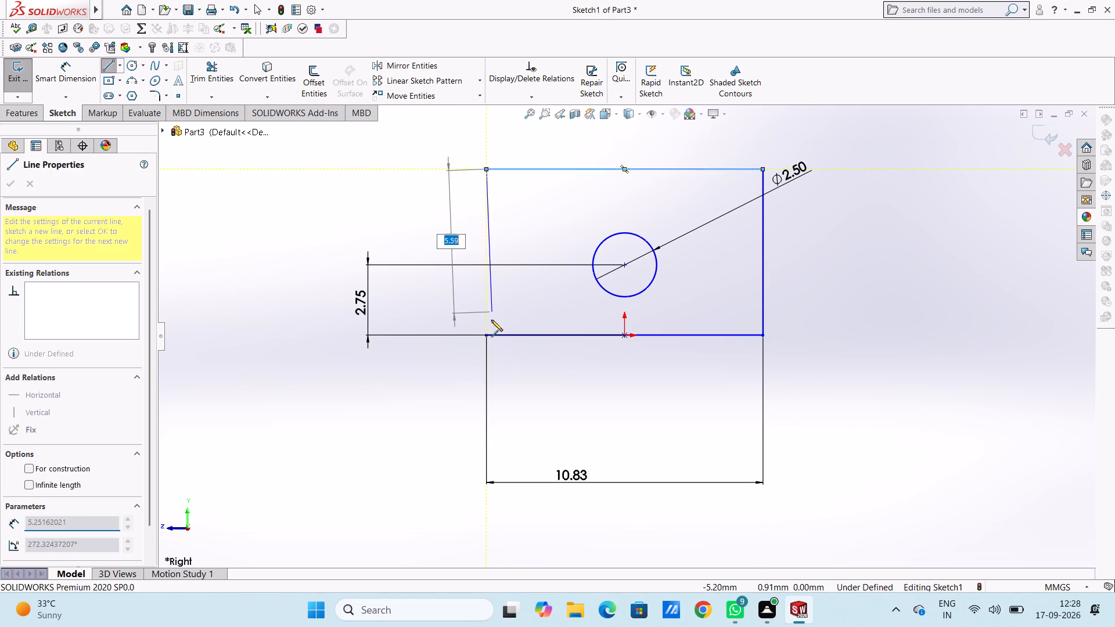
pyautogui.click(485, 337)
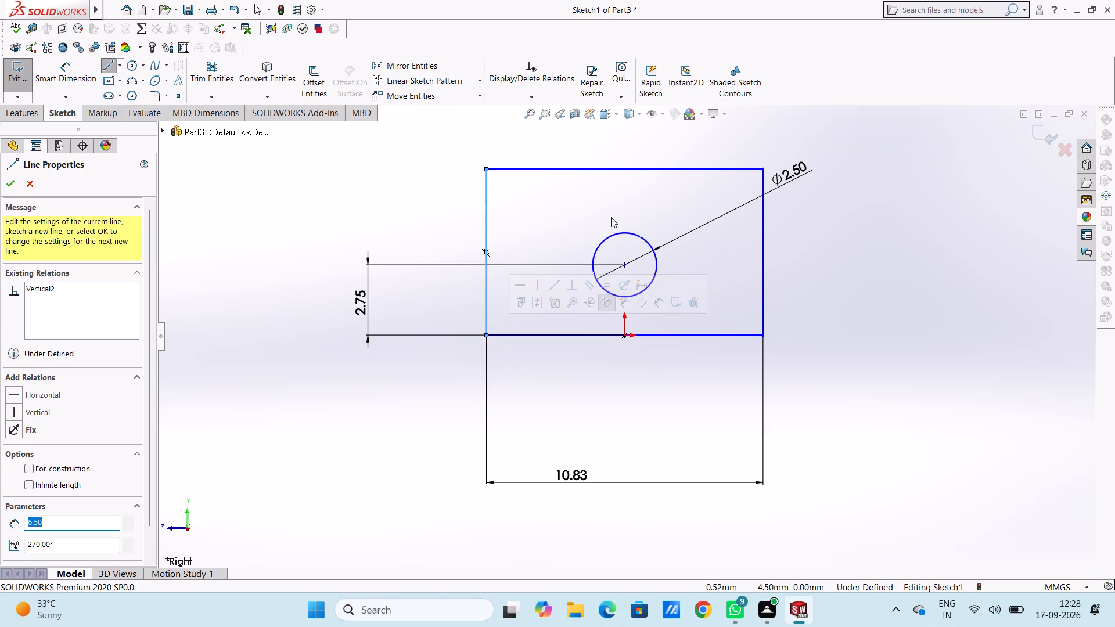
# Draw a U-shaped line chain from the circle's left quadrant about 3.08 mm down past the base line, across, and up to its right quadrant.
pyautogui.scroll(-2, 599, 250)
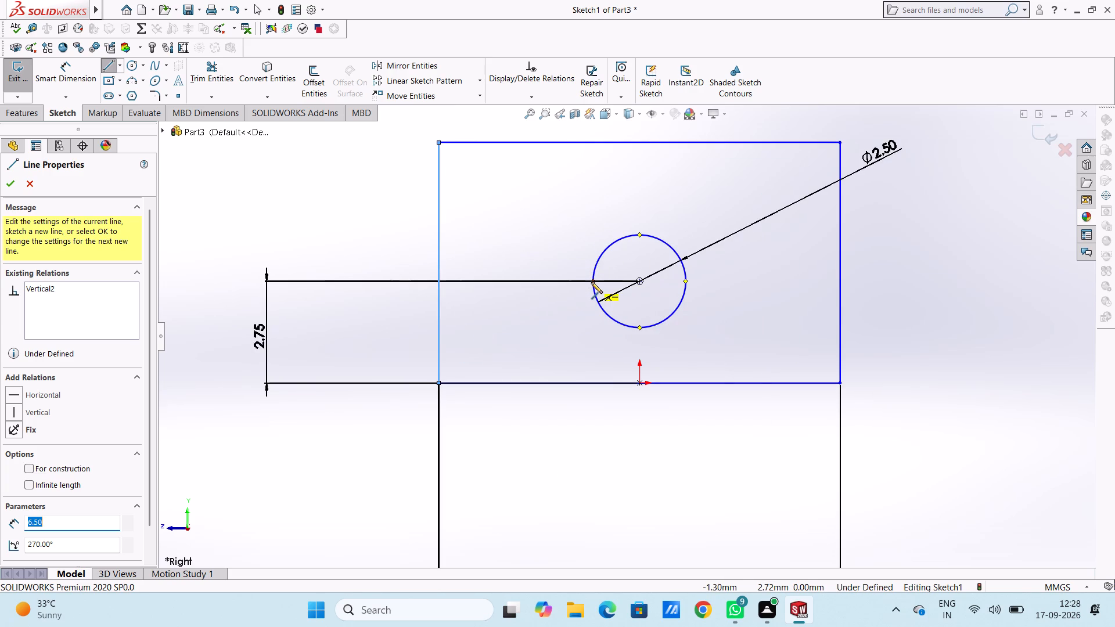
pyautogui.click(591, 282)
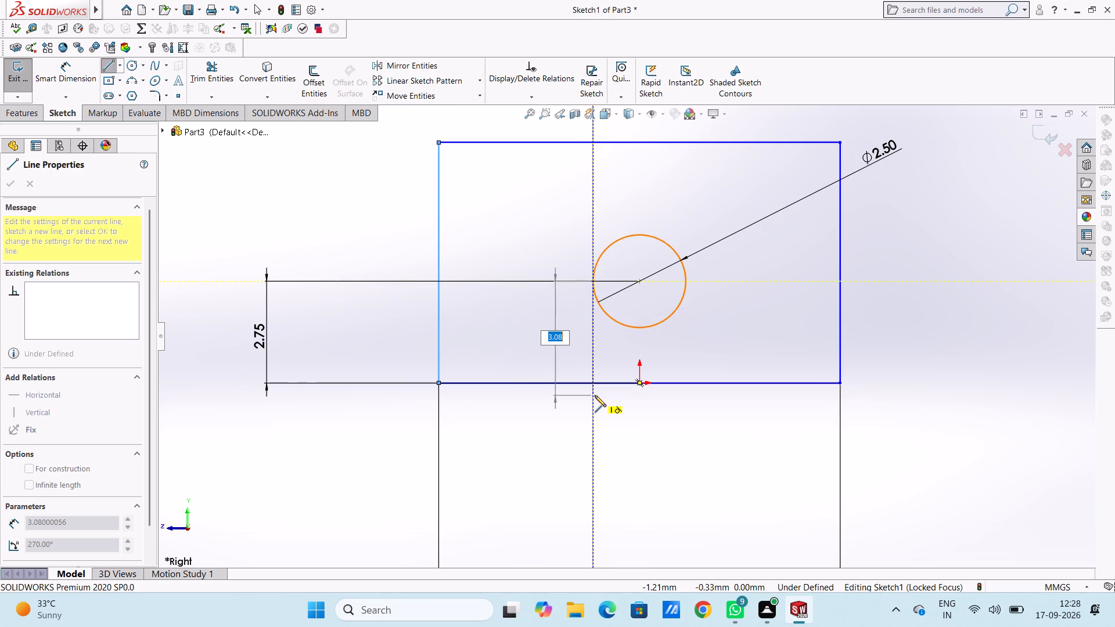
pyautogui.click(595, 395)
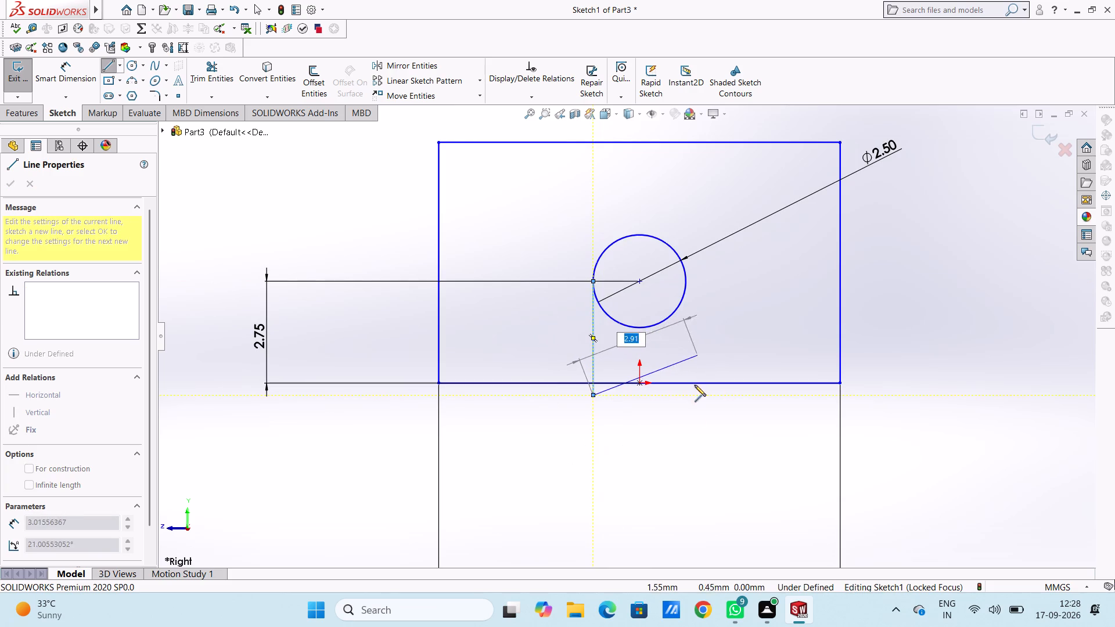
pyautogui.click(686, 393)
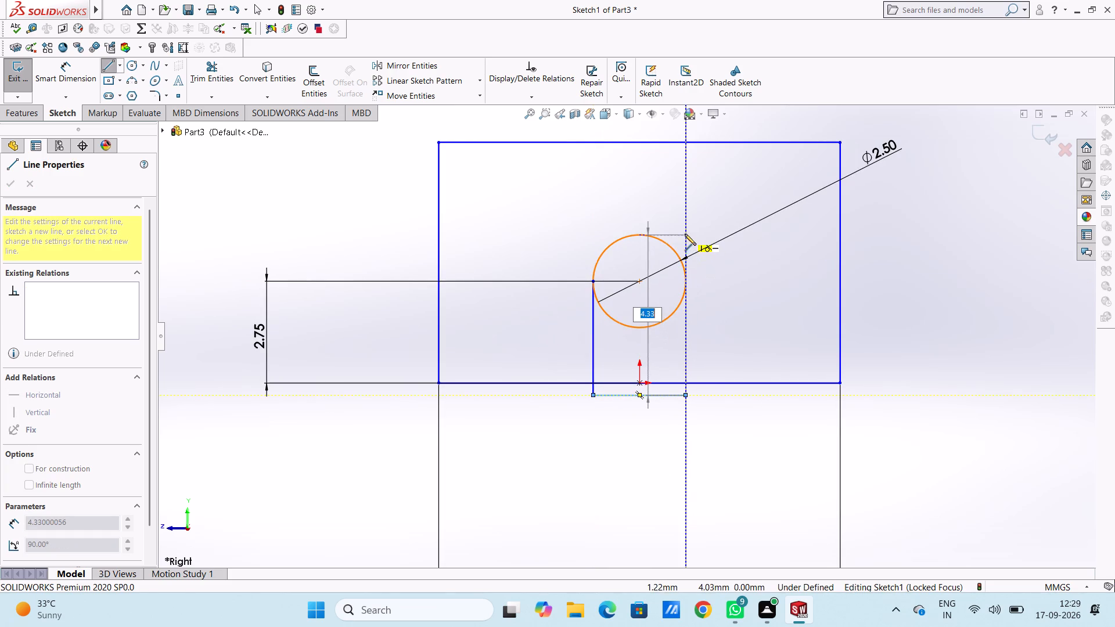
pyautogui.click(685, 280)
pyautogui.press('Escape')
pyautogui.press('Escape')
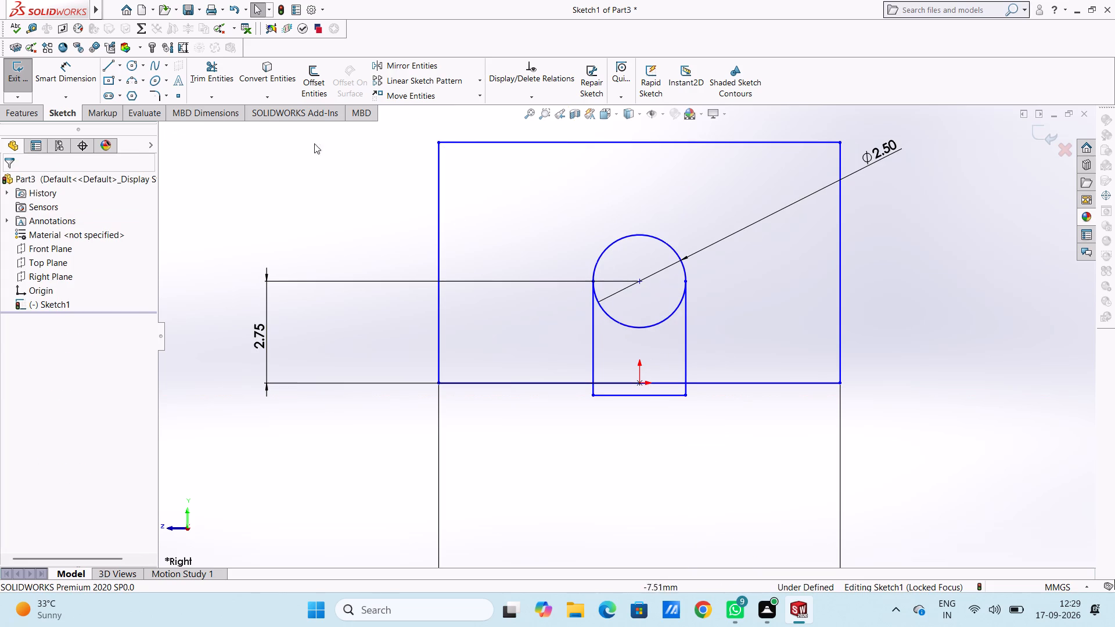
# Trim the overhang below the base line, the base segment between the slot sides and the circle's lower half, leaving an open arched slot.
pyautogui.click(215, 71)
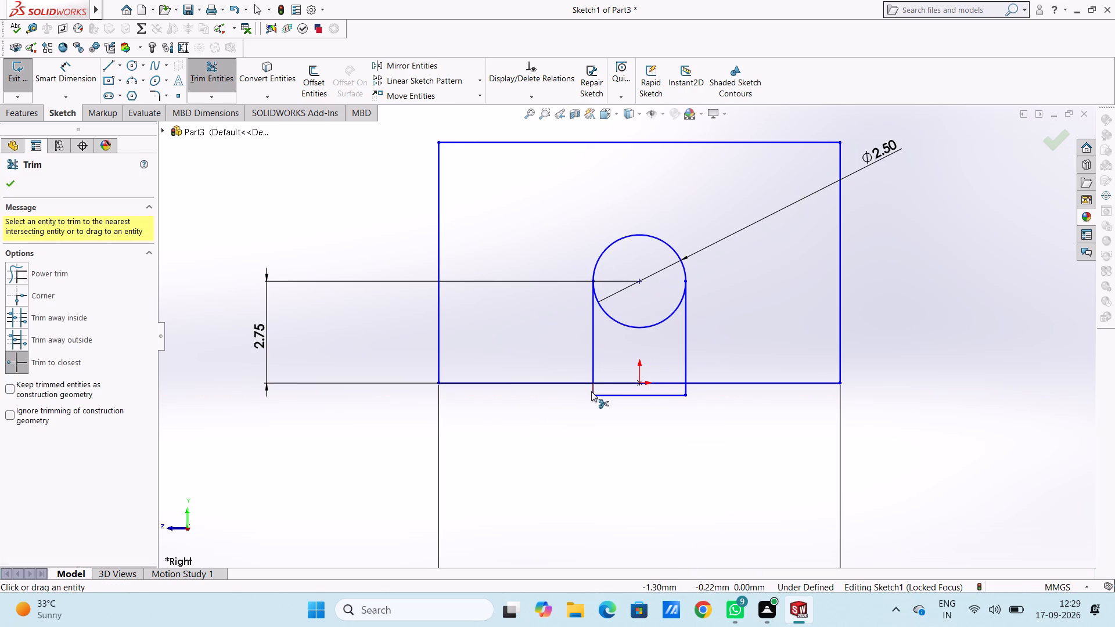
pyautogui.click(591, 389)
pyautogui.click(617, 398)
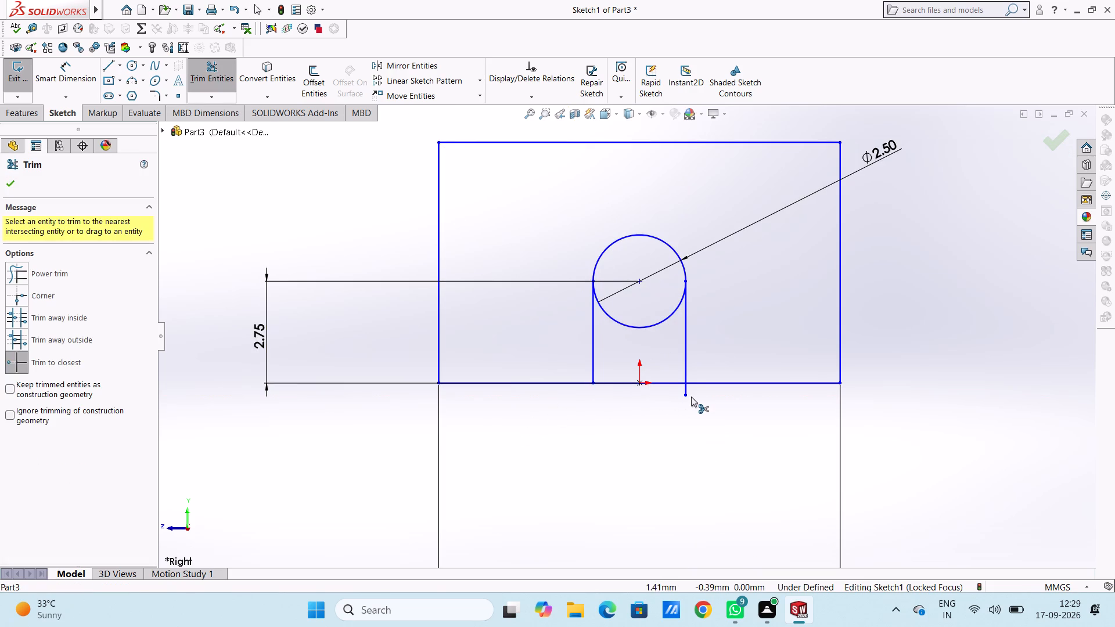
pyautogui.click(685, 392)
pyautogui.click(661, 382)
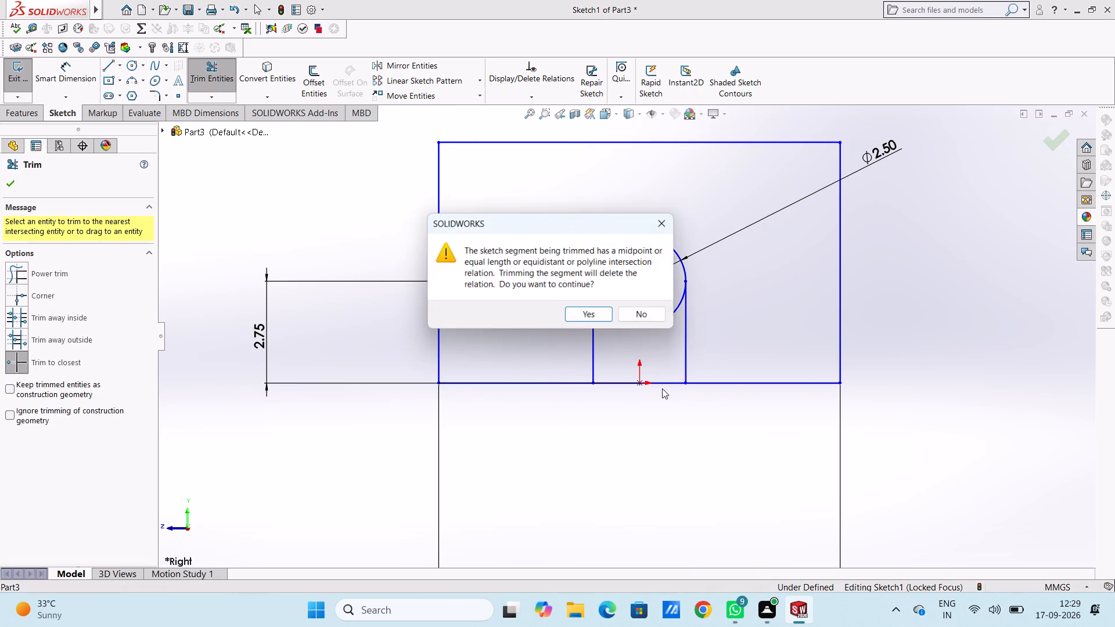
pyautogui.click(664, 224)
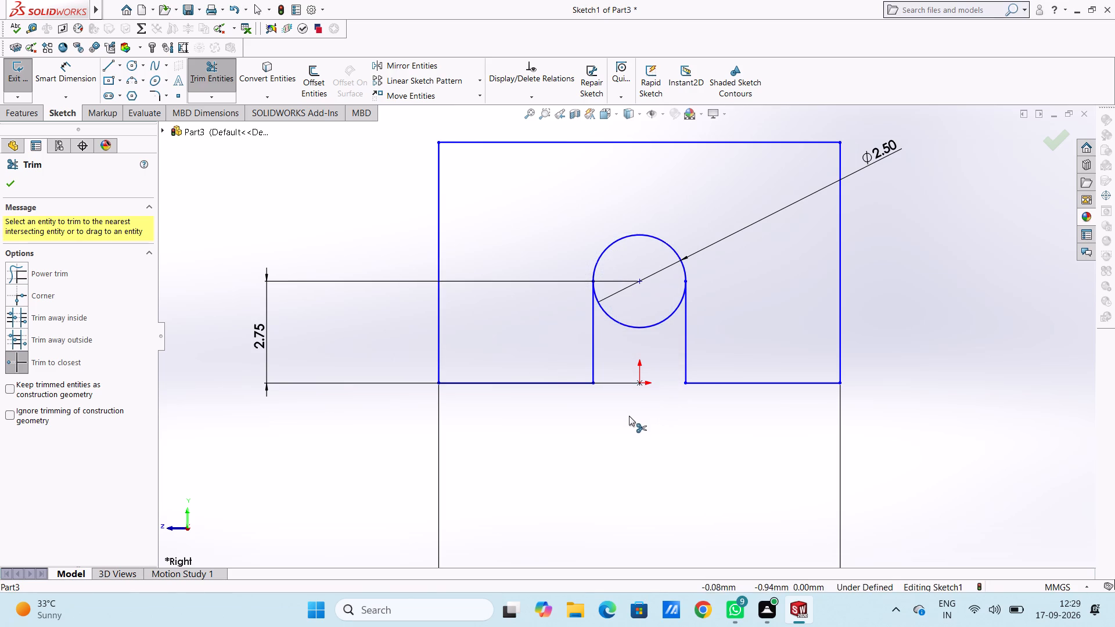
pyautogui.click(623, 328)
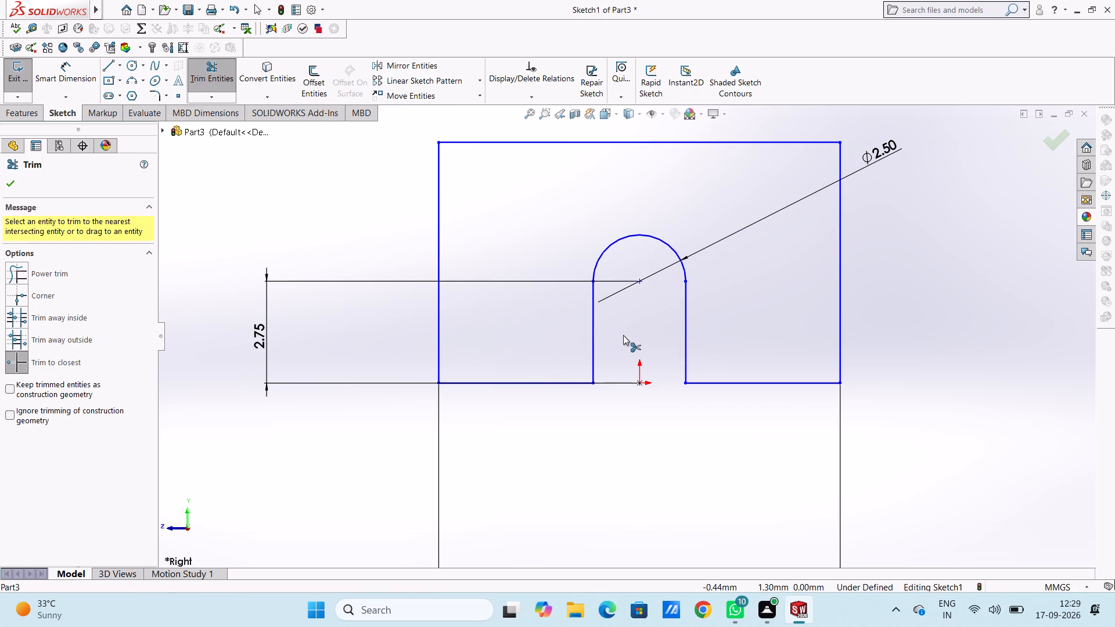
pyautogui.press('Escape')
pyautogui.press('Escape')
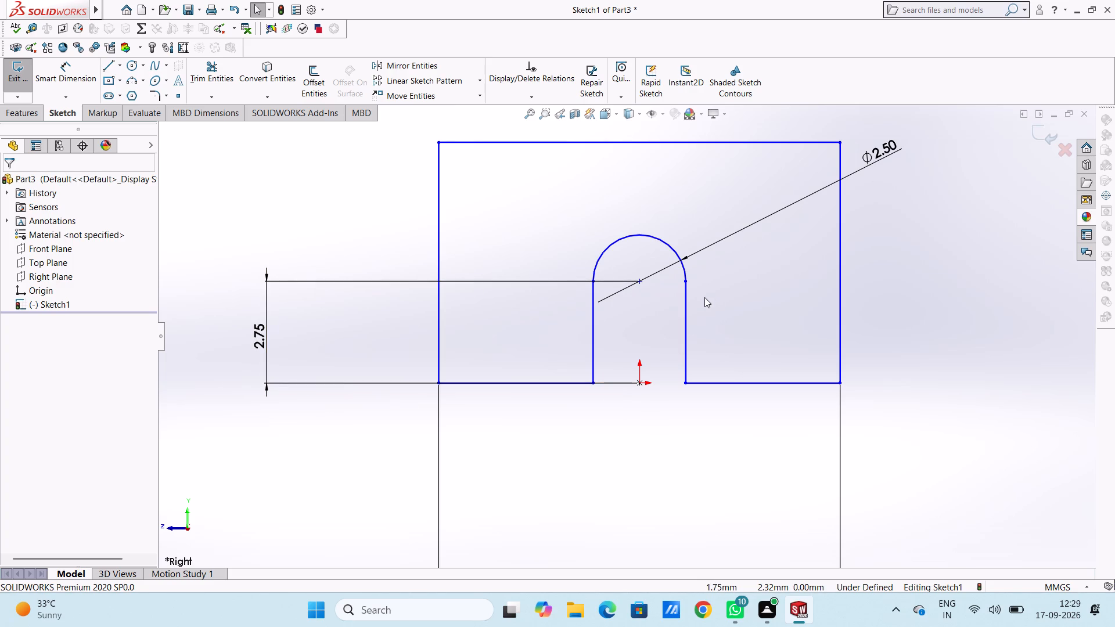
# Draw lines along the rectangle's top edge: 1.5 mm right from its midpoint, then 3 mm back to the left.
pyautogui.scroll(2, 704, 297)
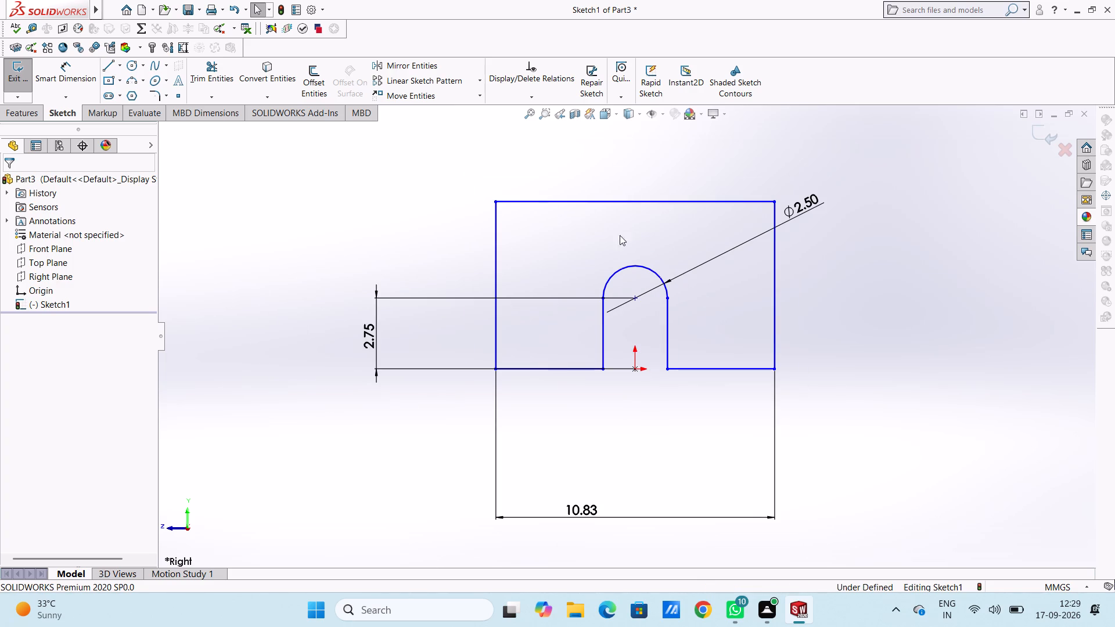
pyautogui.click(103, 69)
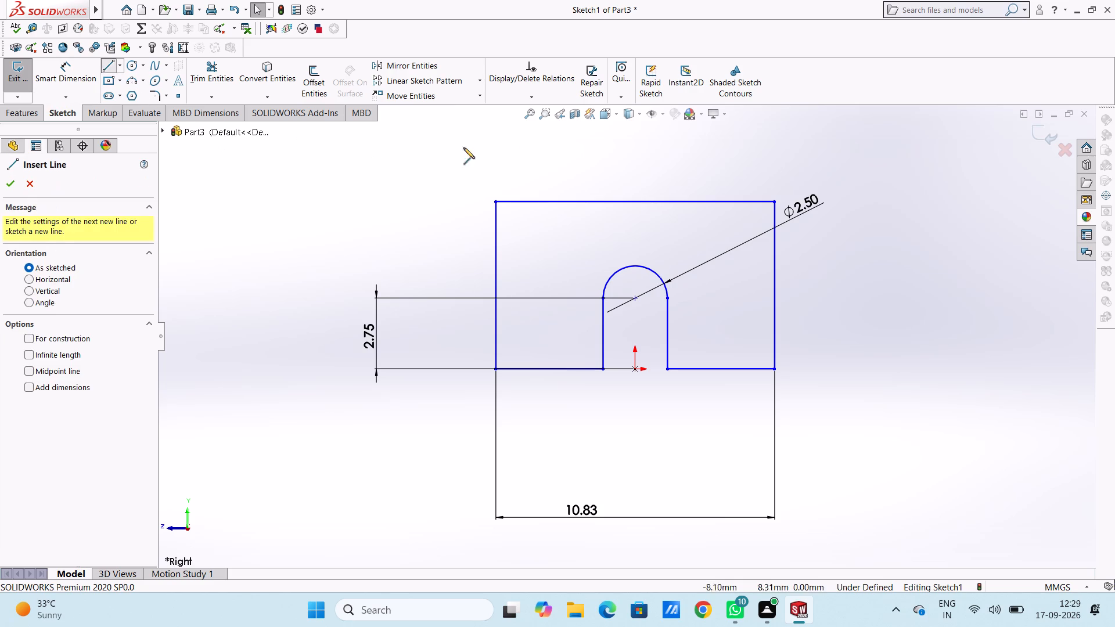
pyautogui.scroll(-3, 639, 196)
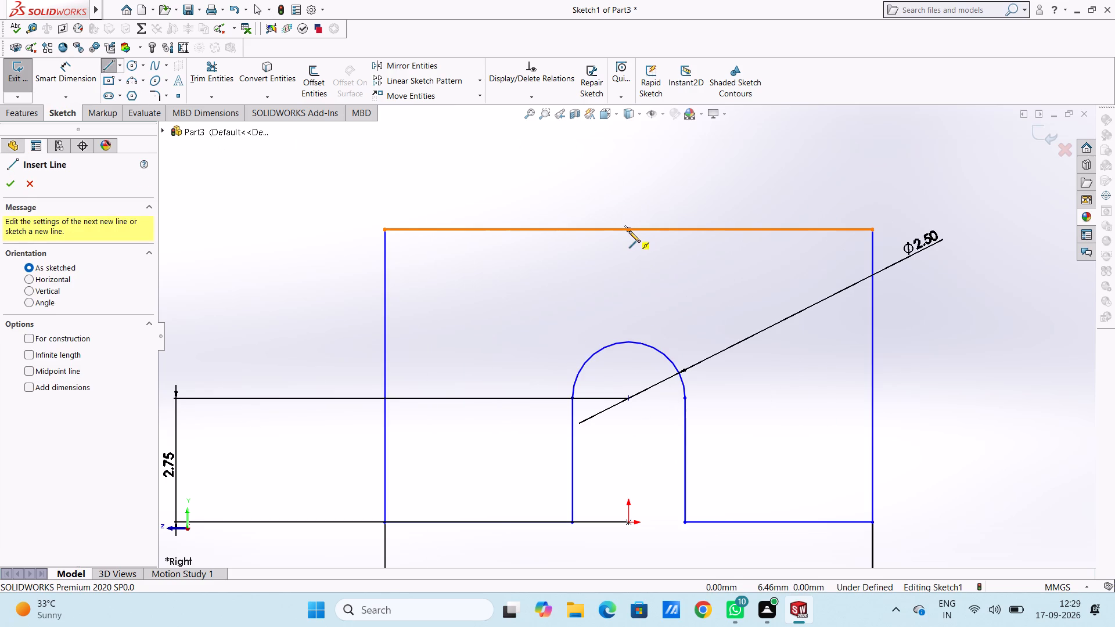
pyautogui.click(629, 229)
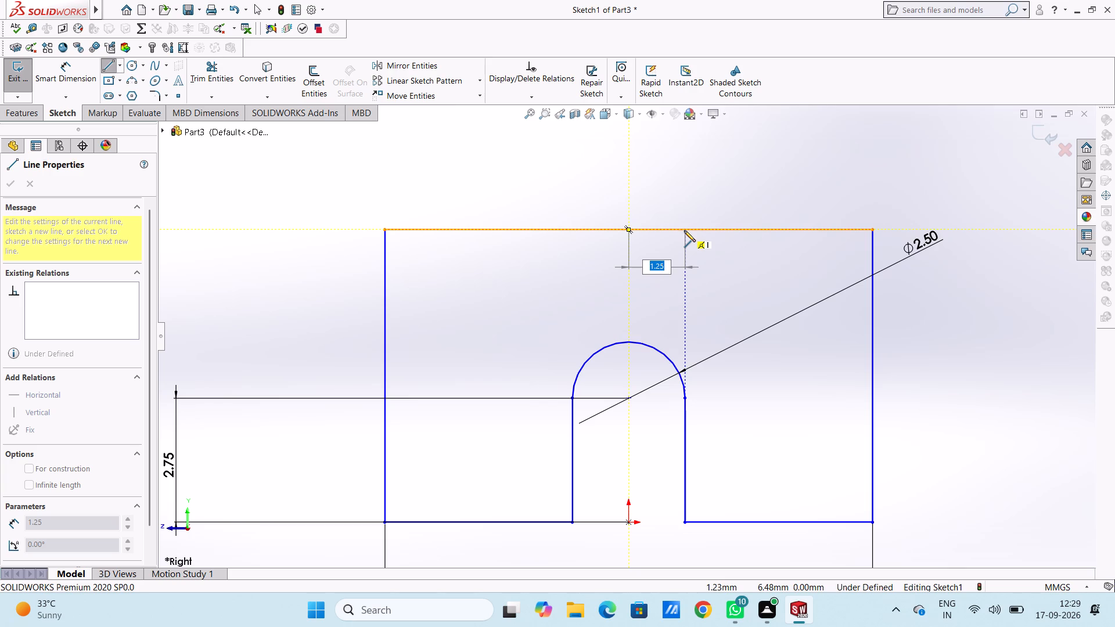
pyautogui.write('1.5')
pyautogui.press('Return')
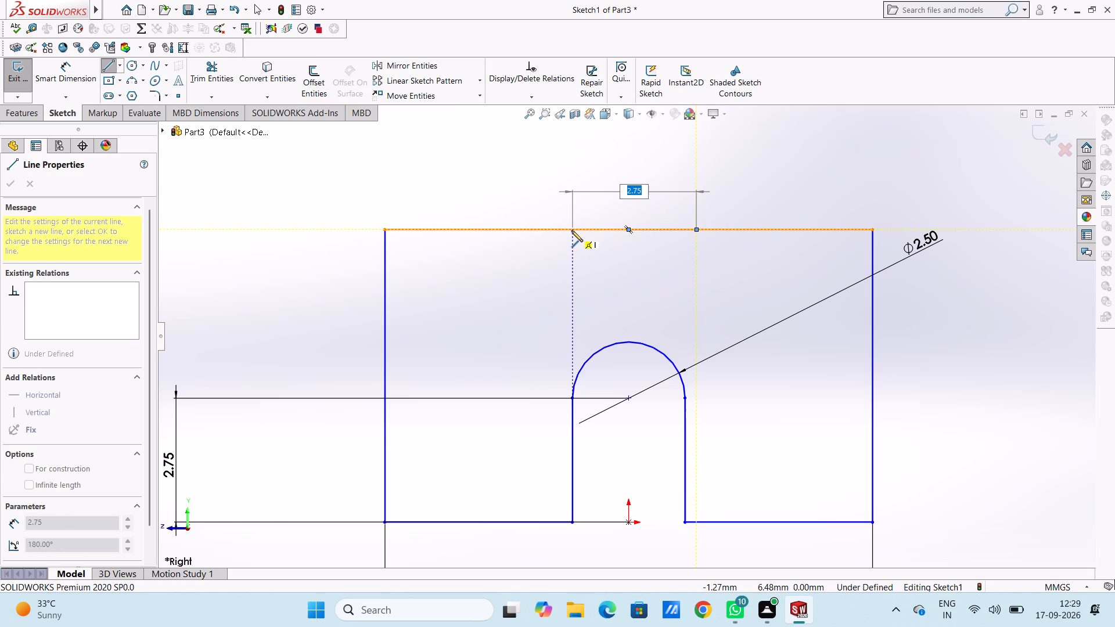
pyautogui.press('3')
pyautogui.press('Return')
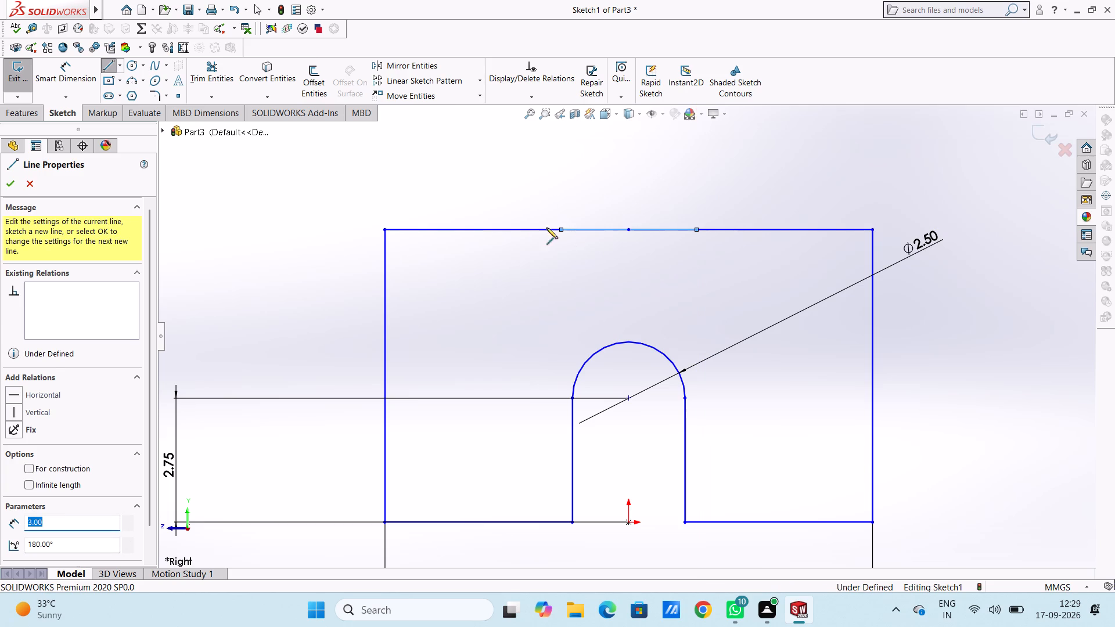
pyautogui.press('Escape')
pyautogui.press('Escape')
pyautogui.press('Escape')
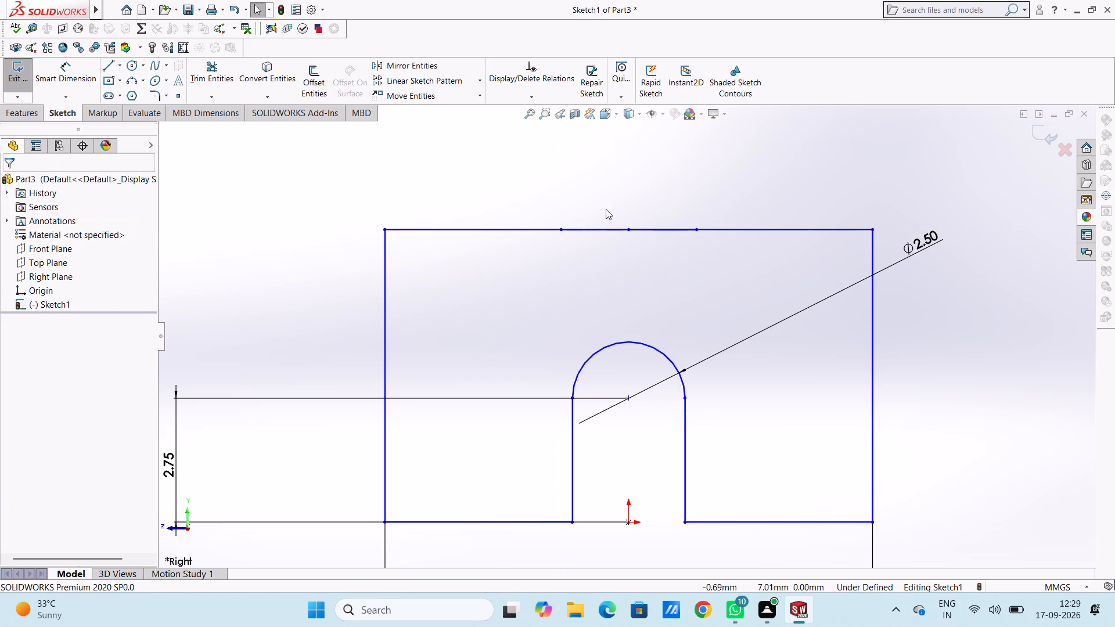
pyautogui.scroll(-4, 646, 232)
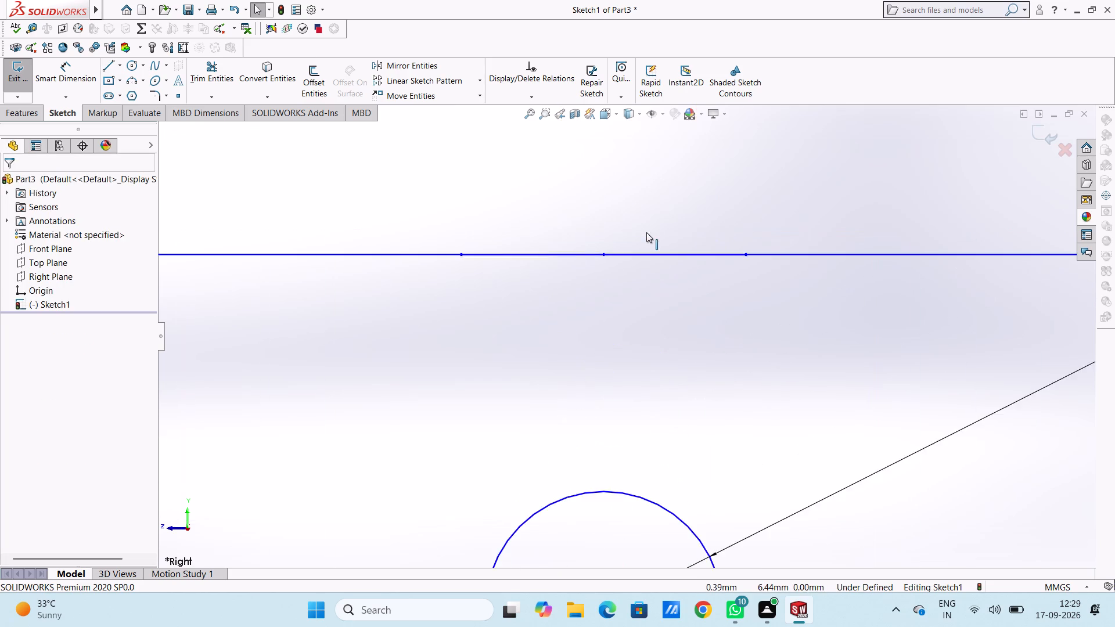
# Draw a rectangular notch outline from the 3 mm top segment's left end: 2.5 mm down, 3 mm across, and back up to the top edge.
pyautogui.scroll(4, 630, 258)
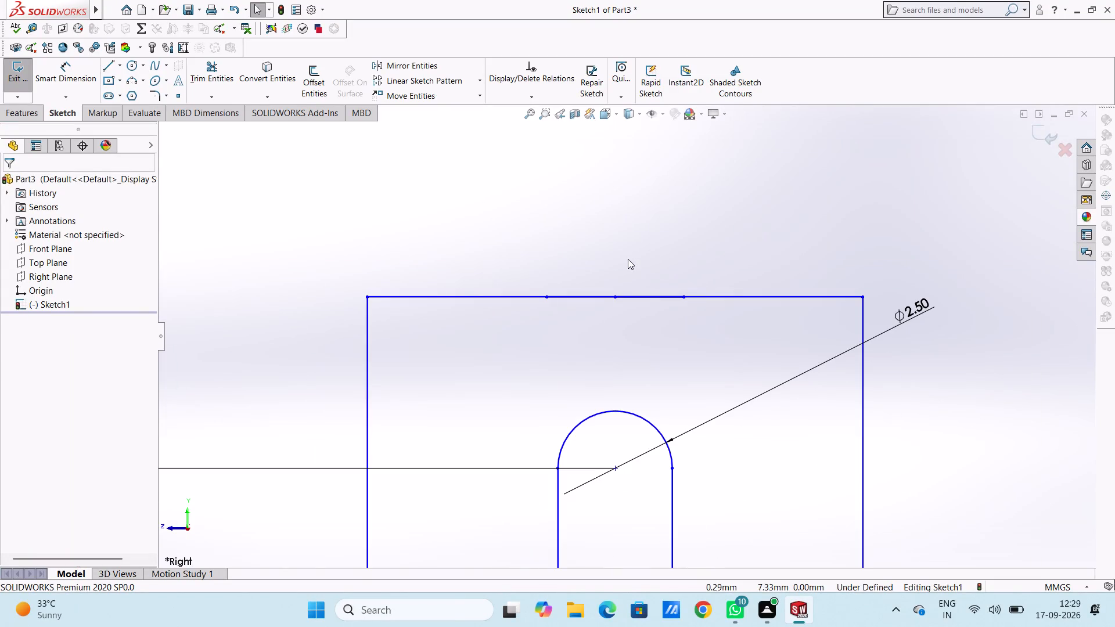
pyautogui.scroll(4, 610, 335)
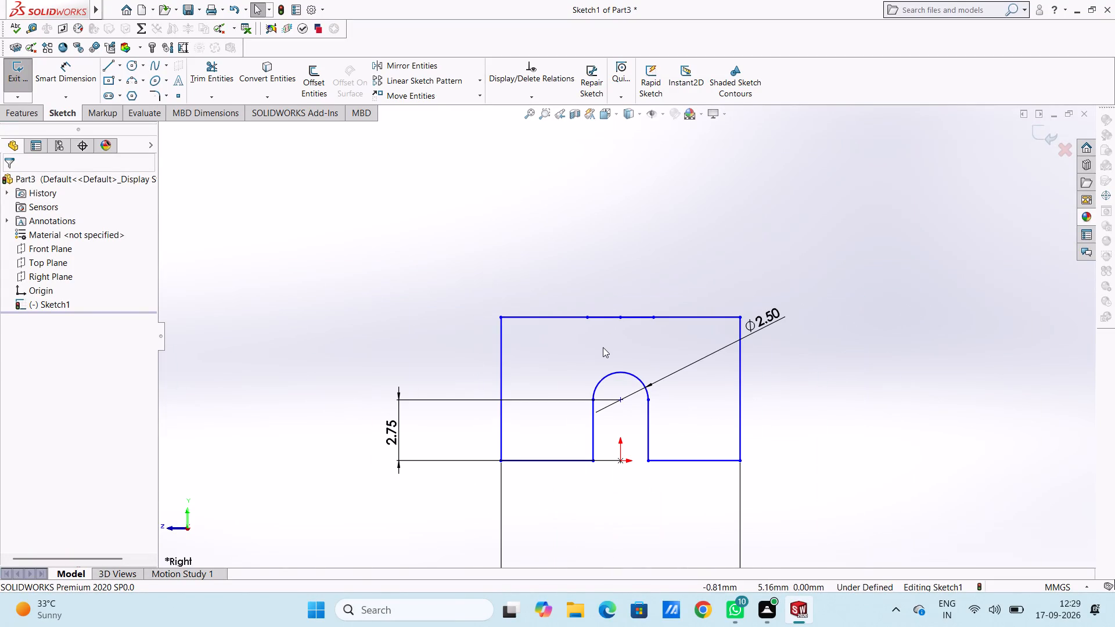
pyautogui.scroll(-4, 605, 346)
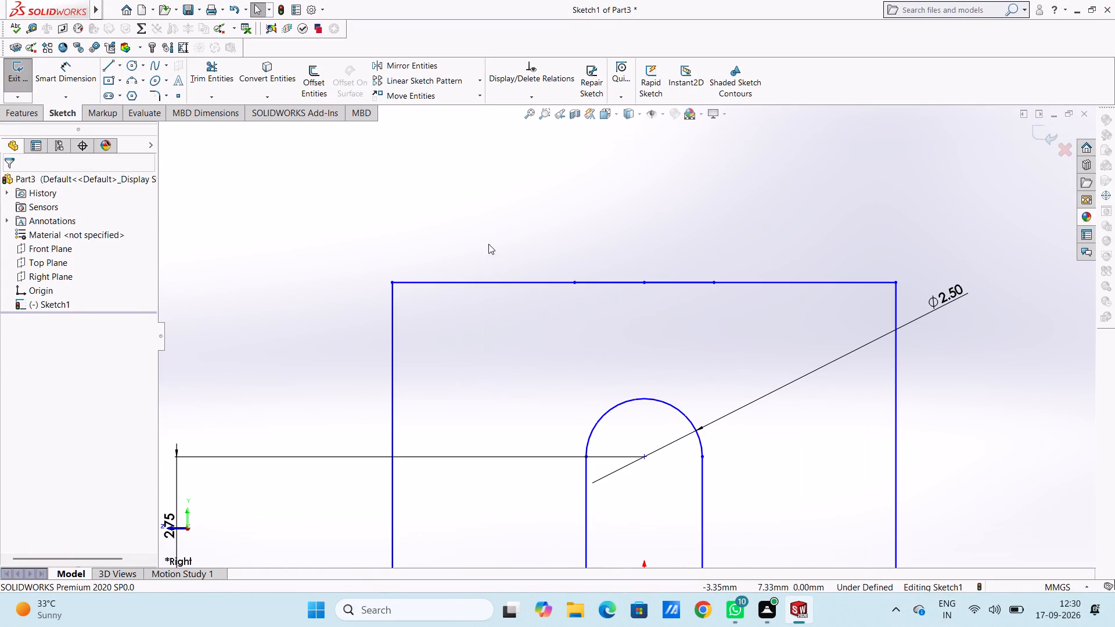
pyautogui.click(106, 64)
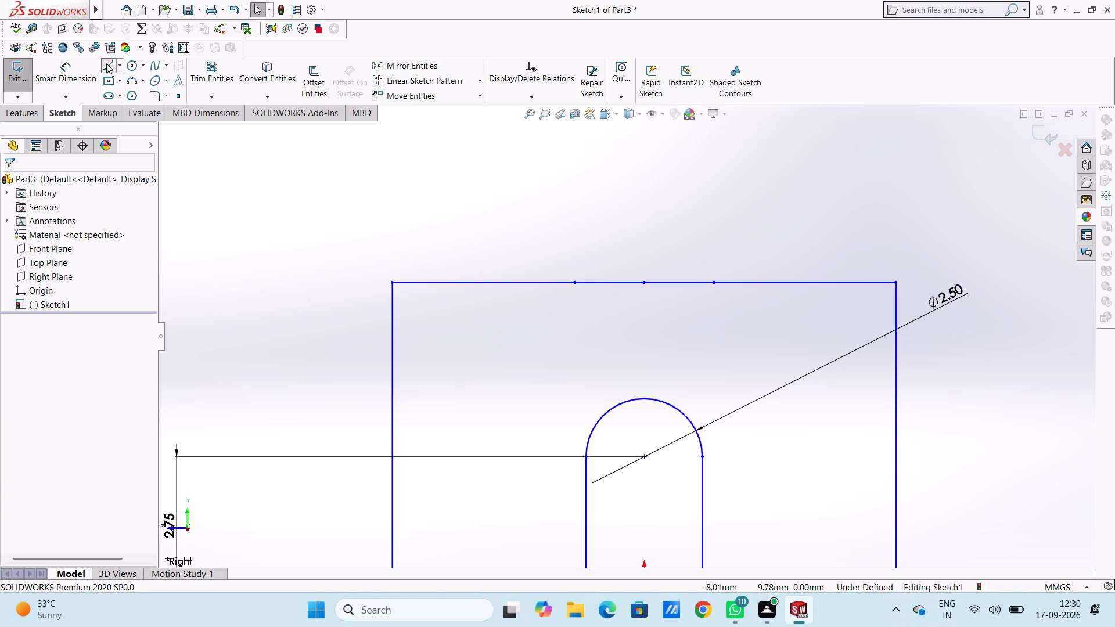
pyautogui.click(574, 282)
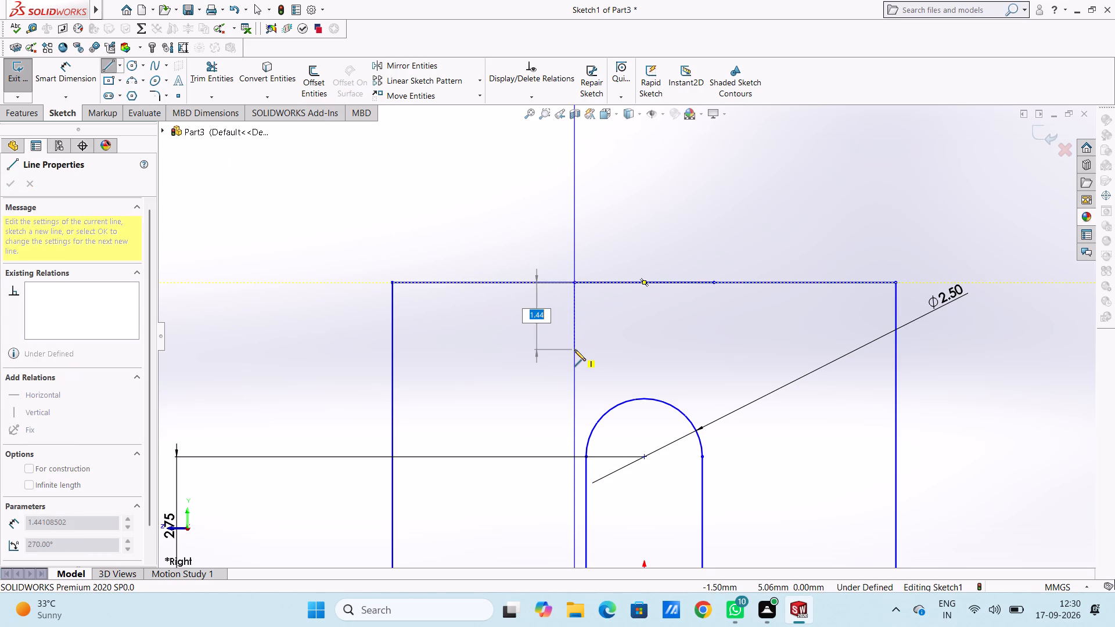
pyautogui.write('2.5')
pyautogui.press('Return')
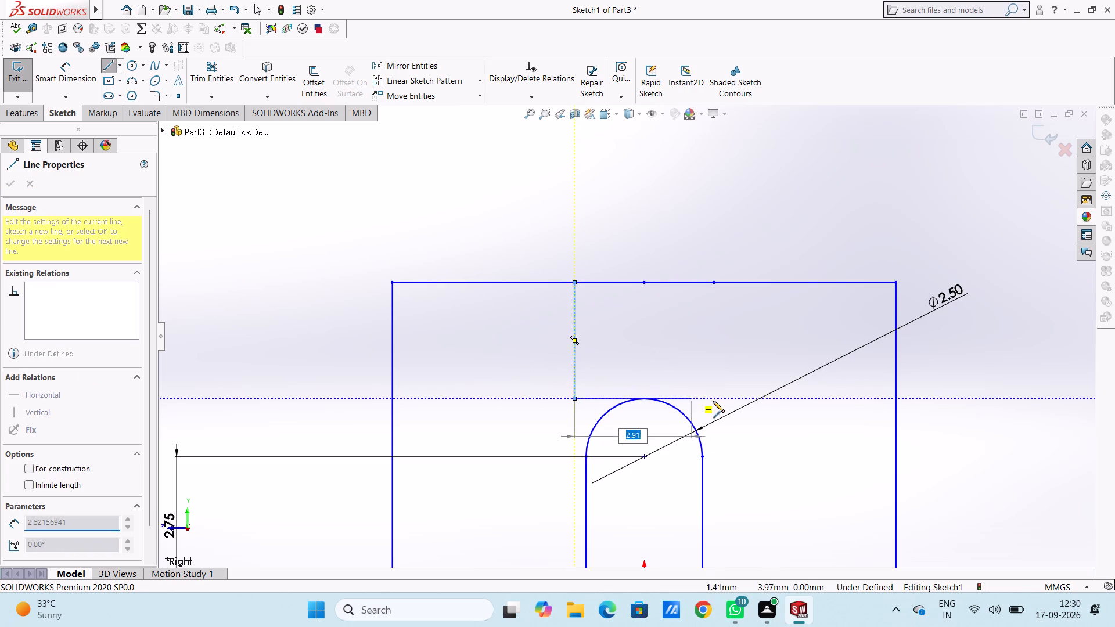
pyautogui.scroll(4, 713, 401)
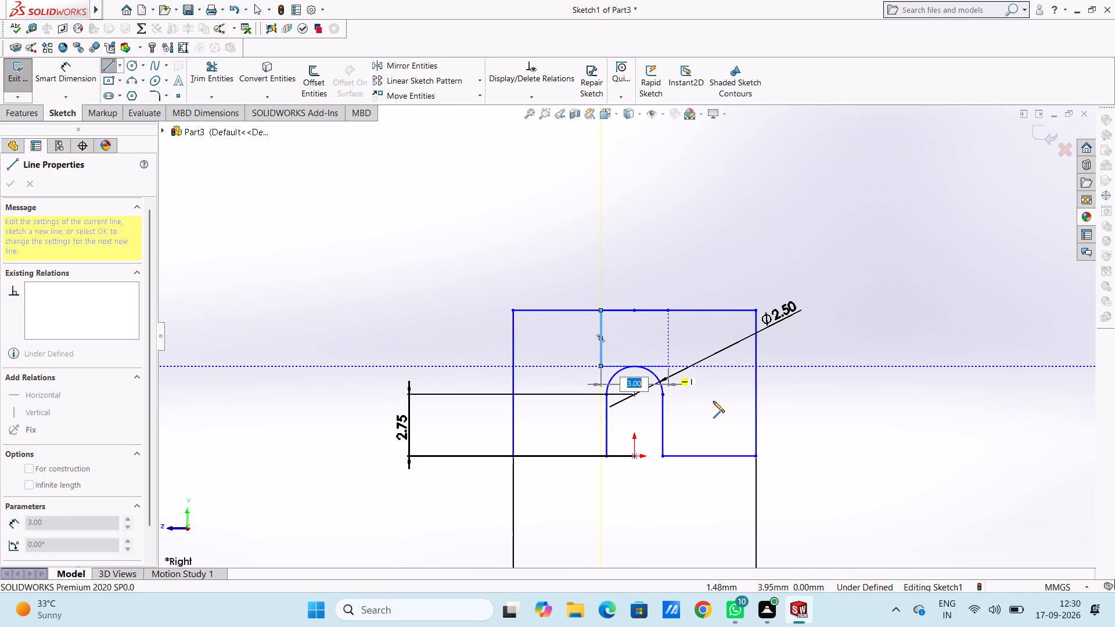
pyautogui.click(667, 366)
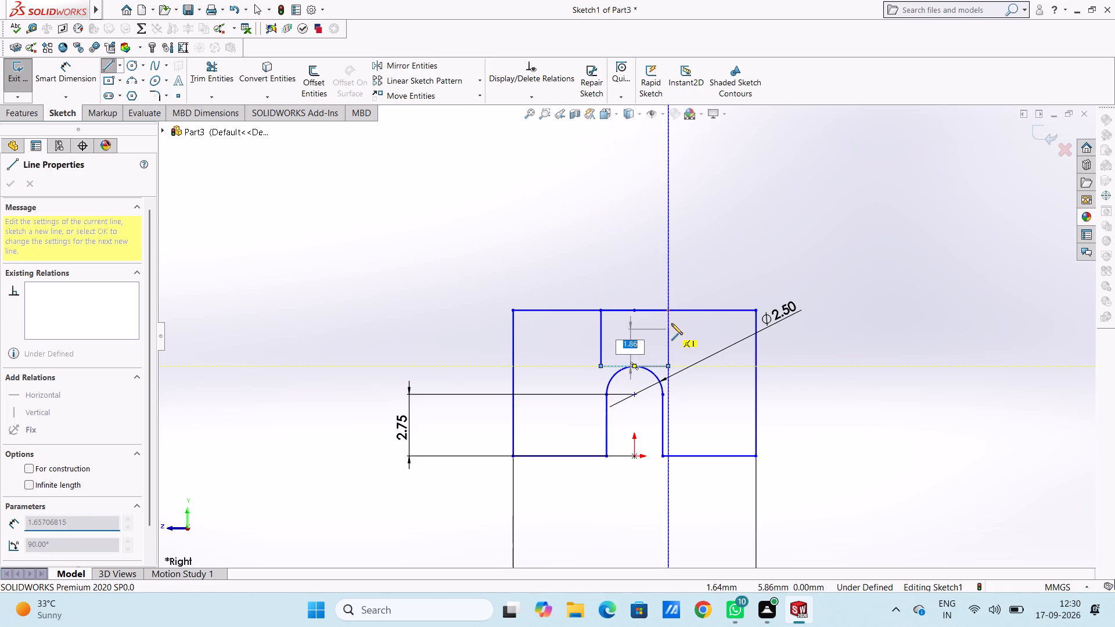
pyautogui.click(669, 311)
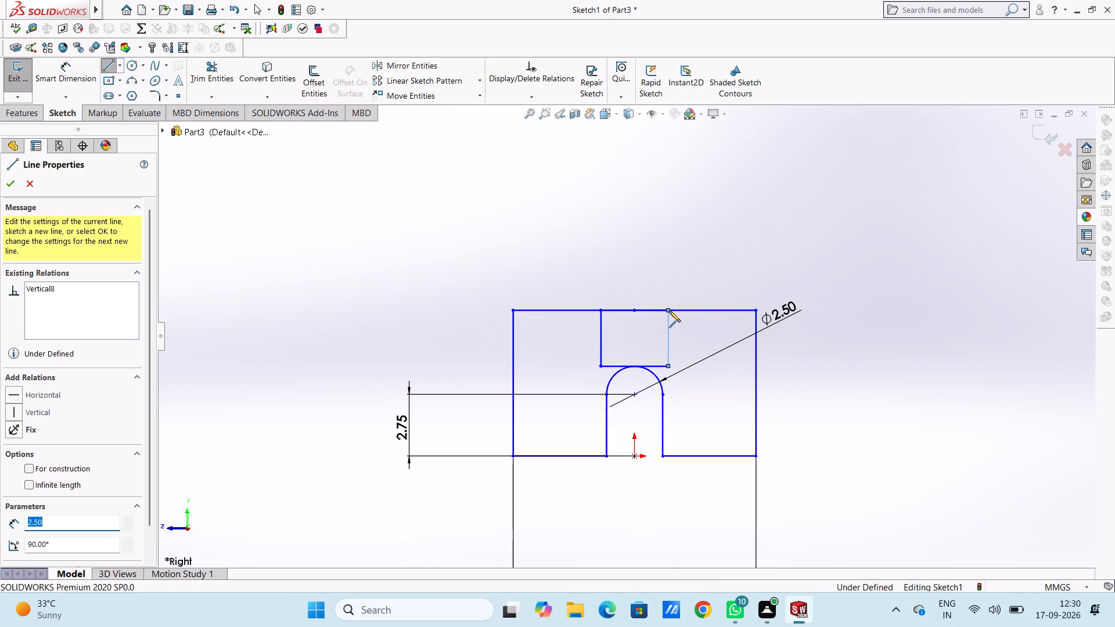
pyautogui.press('Escape')
pyautogui.press('Escape')
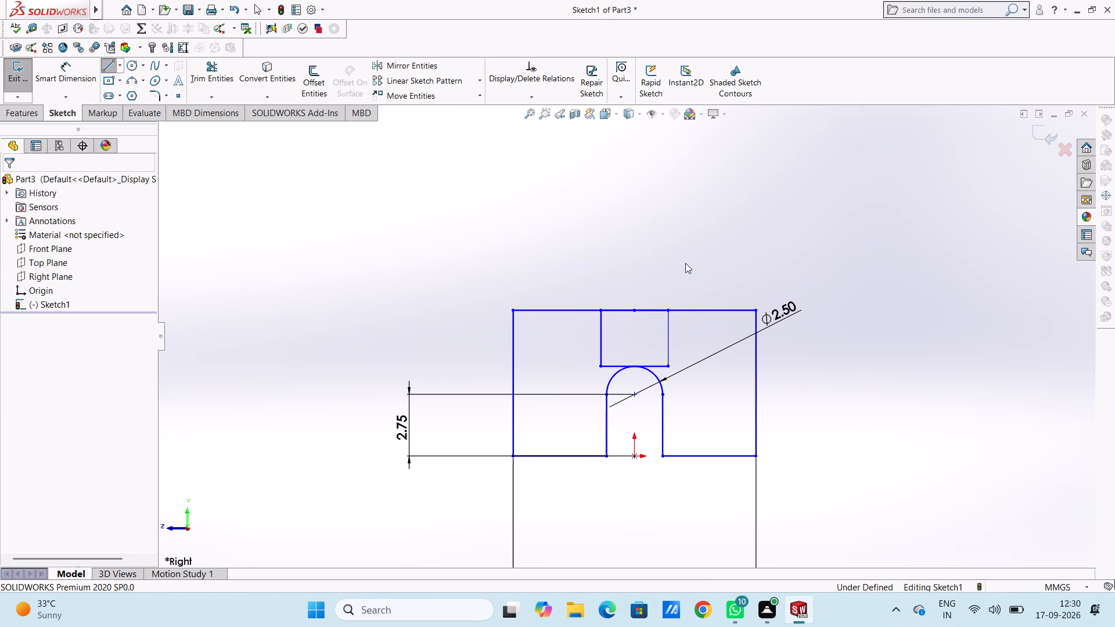
pyautogui.press('Escape')
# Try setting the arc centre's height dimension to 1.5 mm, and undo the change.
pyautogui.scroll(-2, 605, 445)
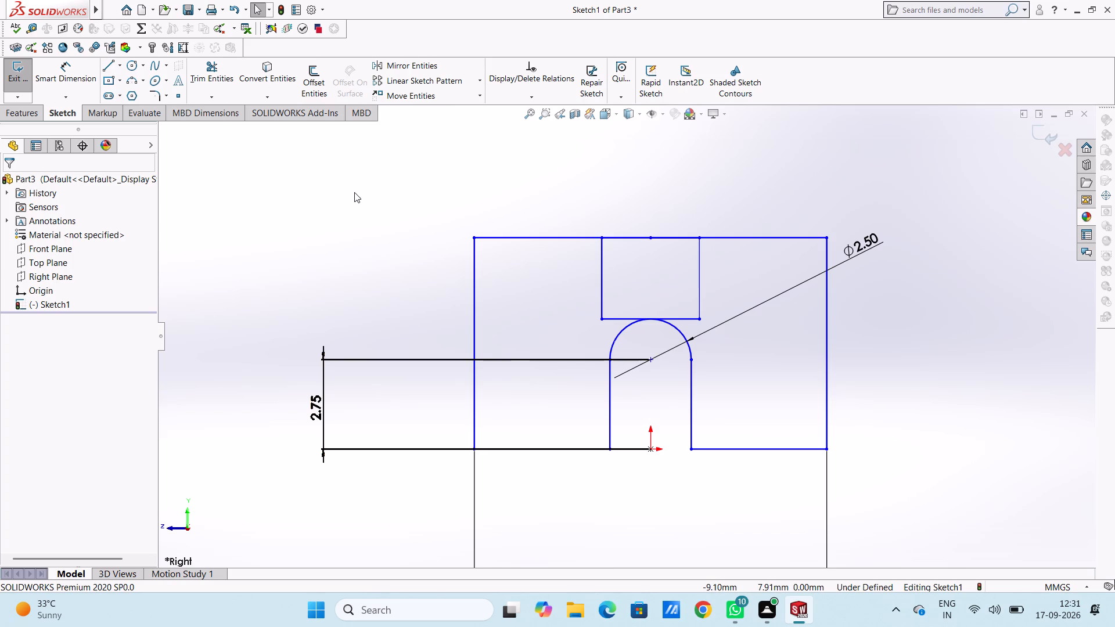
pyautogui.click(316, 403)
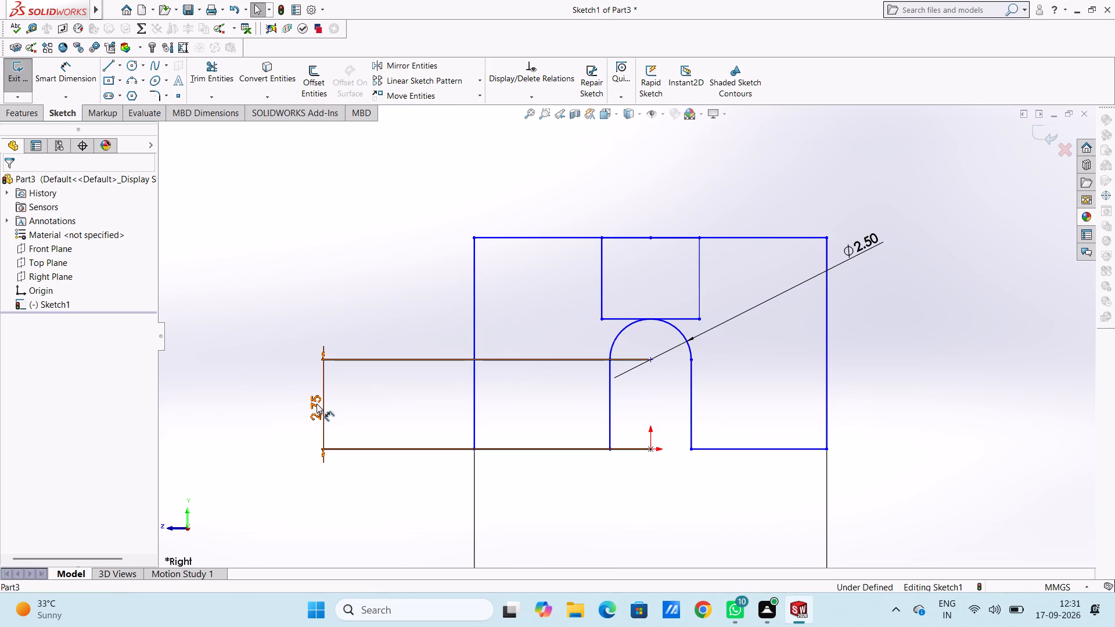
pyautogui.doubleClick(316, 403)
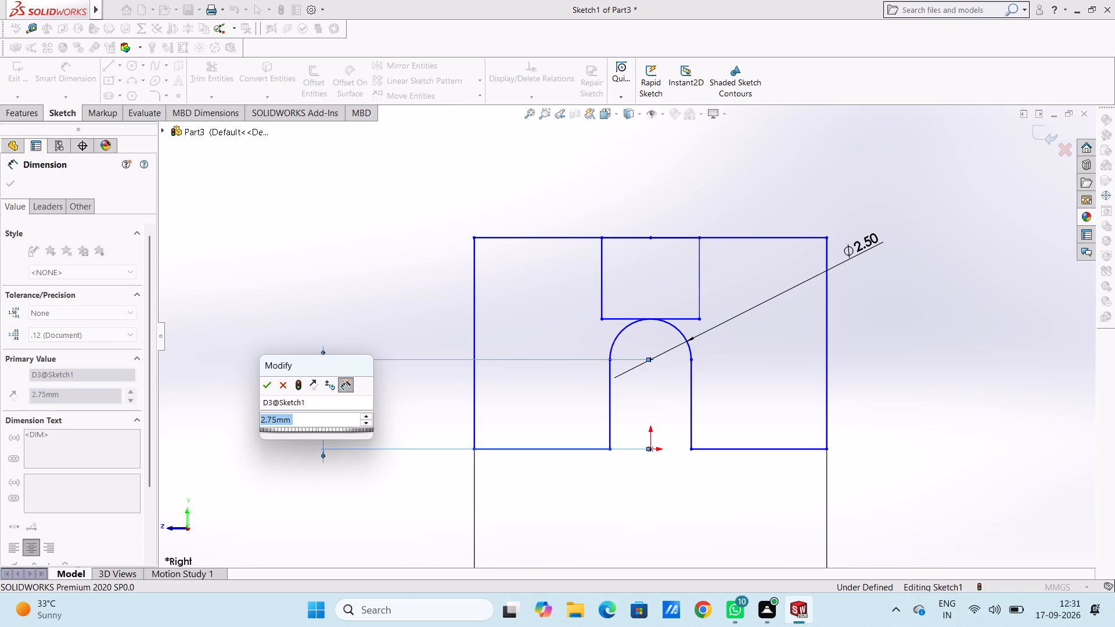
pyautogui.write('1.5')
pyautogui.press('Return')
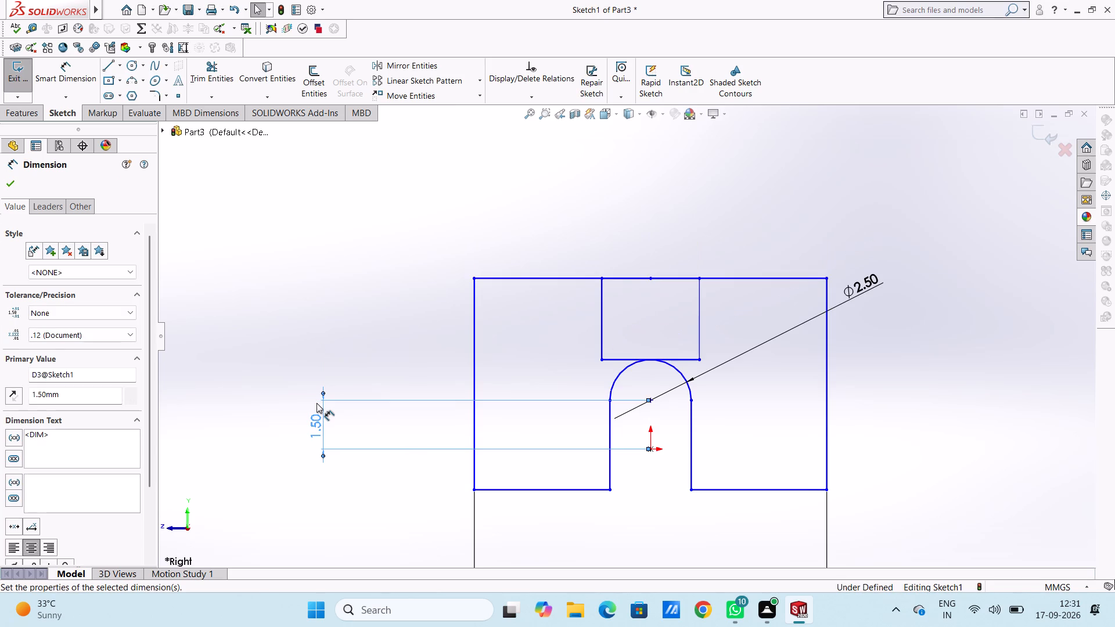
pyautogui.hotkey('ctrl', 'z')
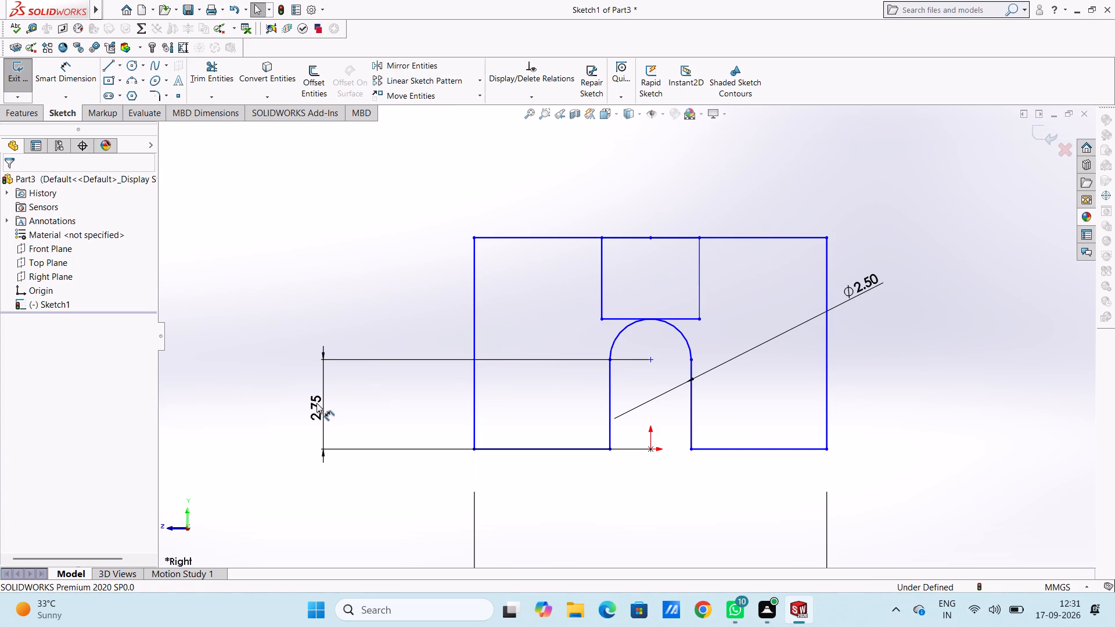
# Delete the arc centre's height dimension and the slot arc's diameter dimension.
pyautogui.click(316, 403)
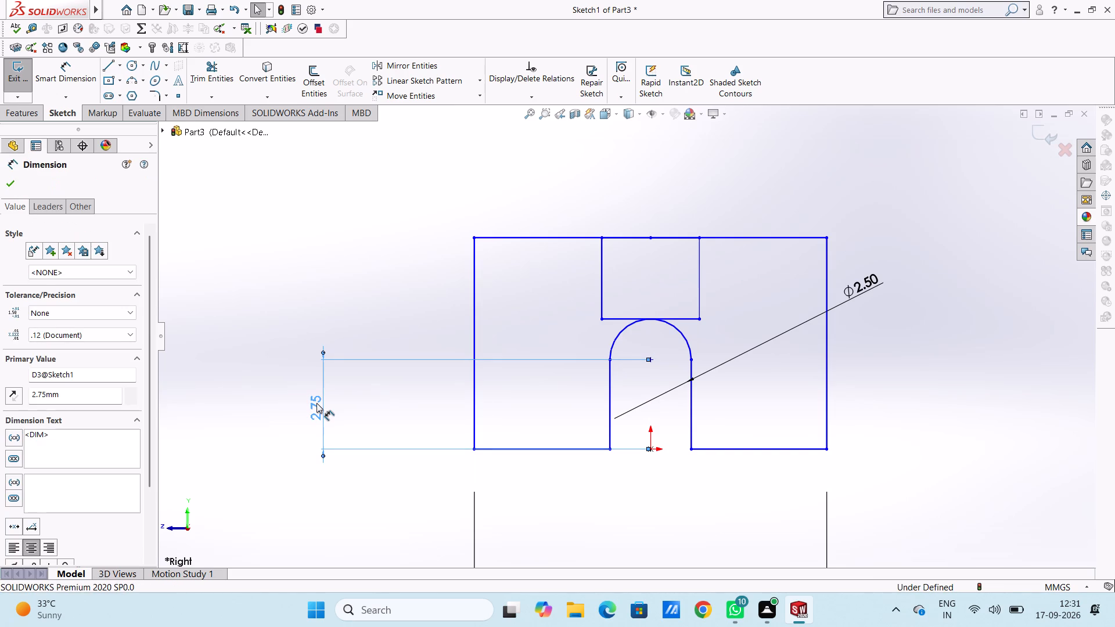
pyautogui.press('Delete')
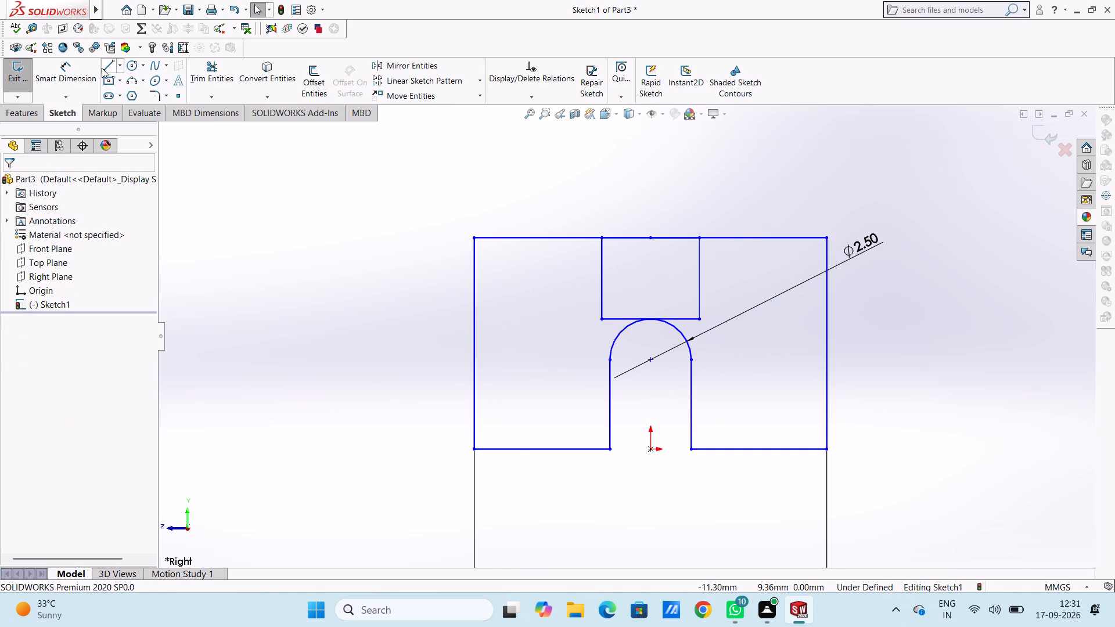
pyautogui.click(73, 69)
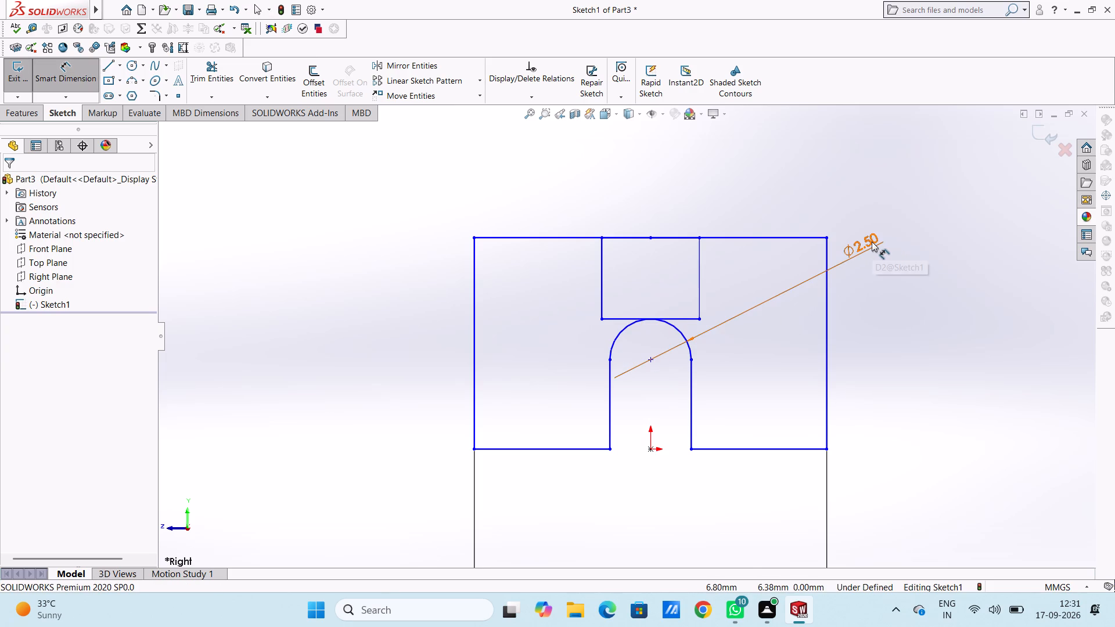
pyautogui.press('Escape')
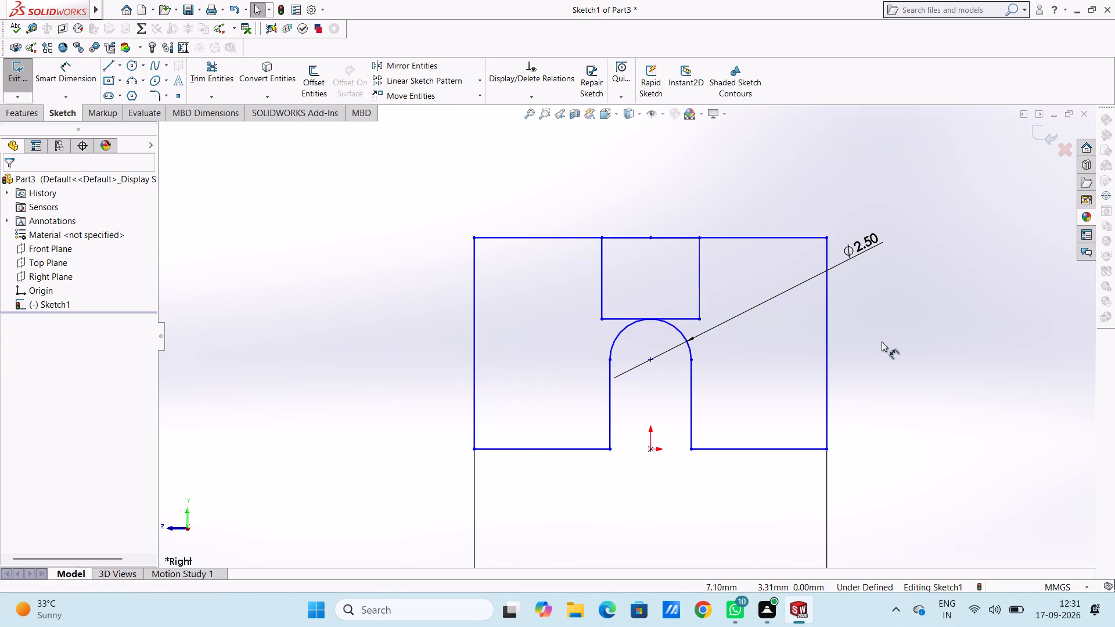
pyautogui.click(879, 240)
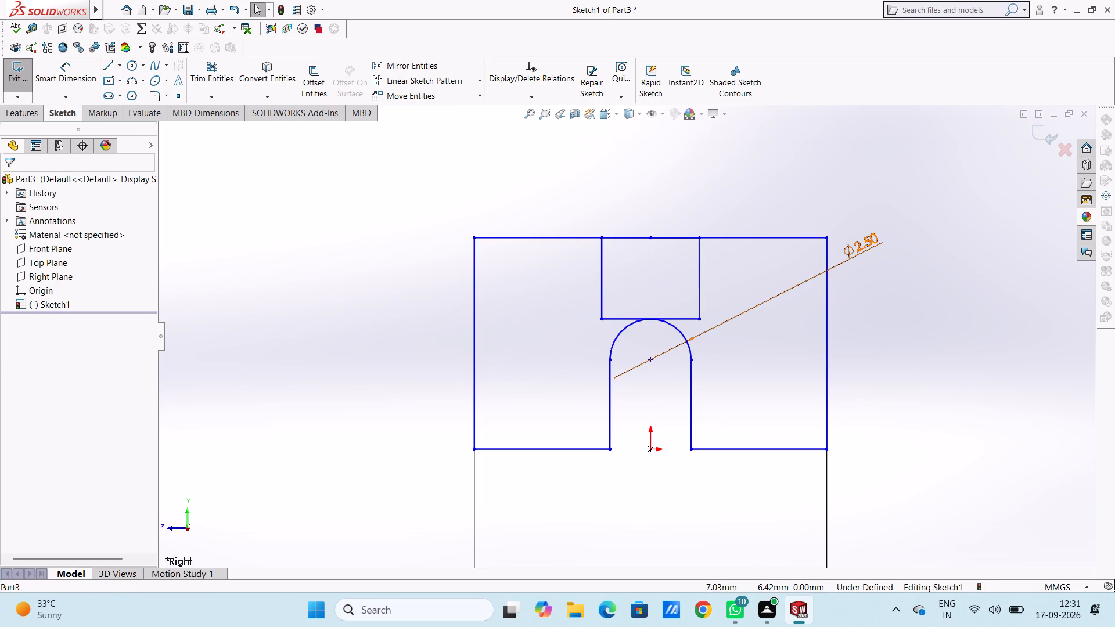
pyautogui.press('Delete')
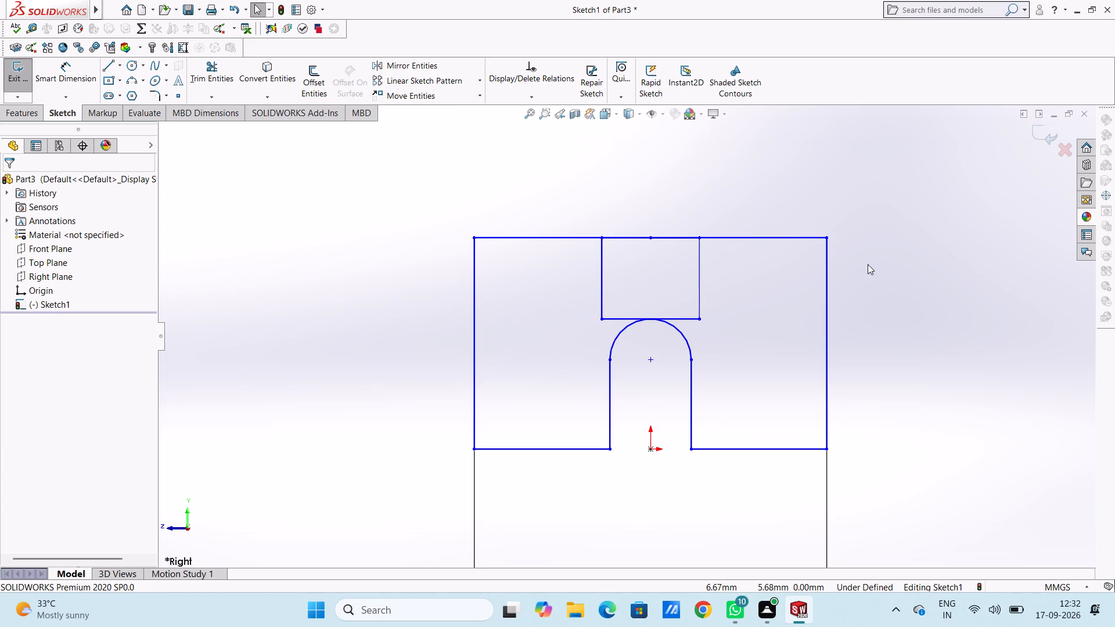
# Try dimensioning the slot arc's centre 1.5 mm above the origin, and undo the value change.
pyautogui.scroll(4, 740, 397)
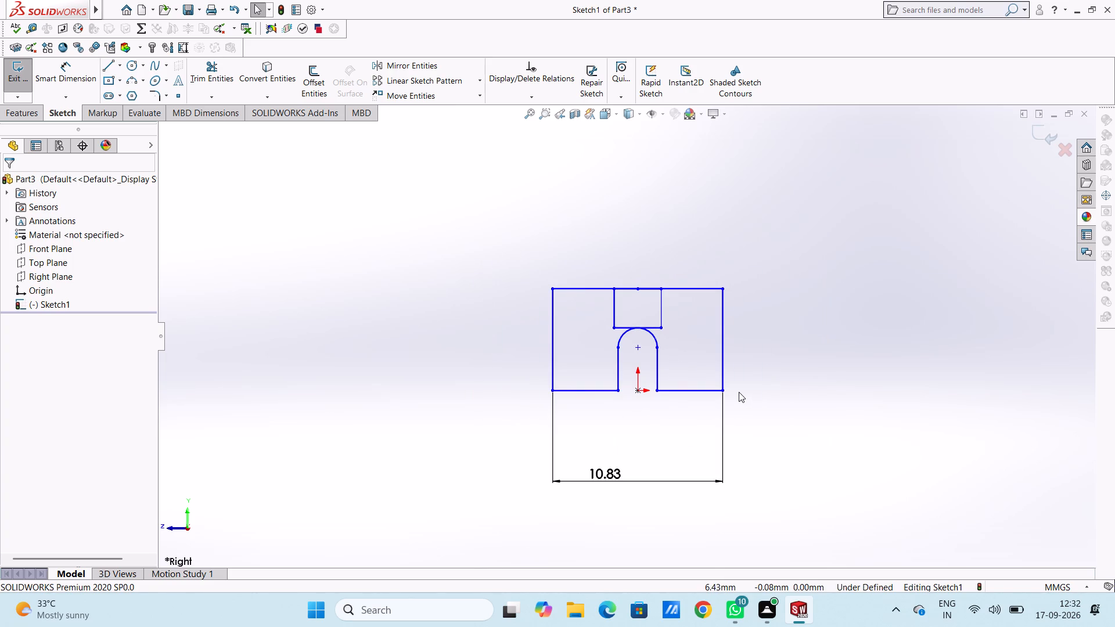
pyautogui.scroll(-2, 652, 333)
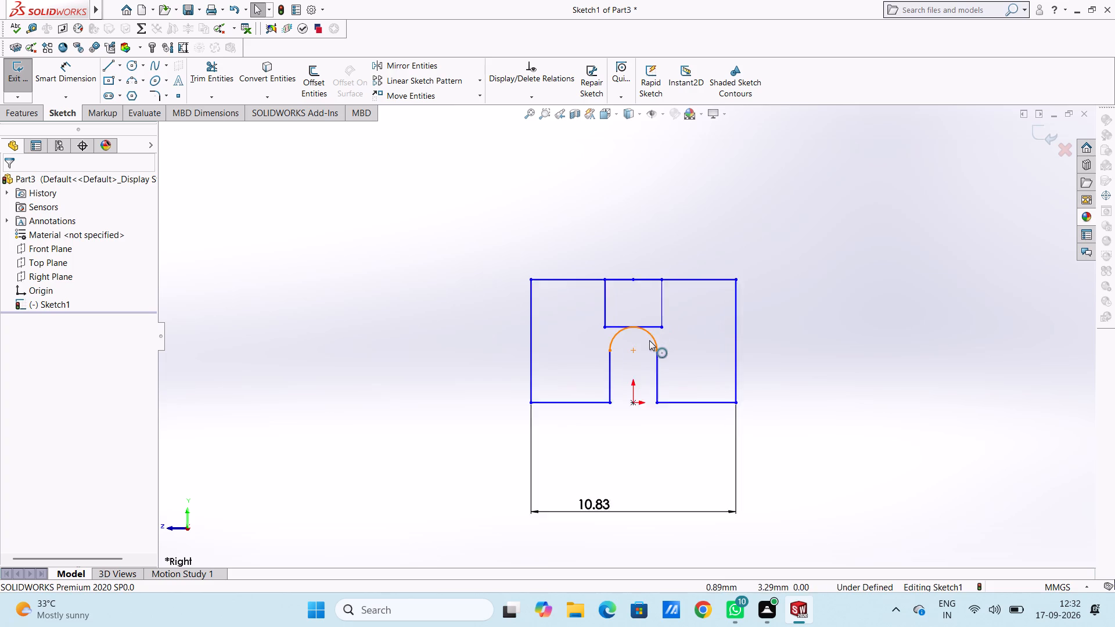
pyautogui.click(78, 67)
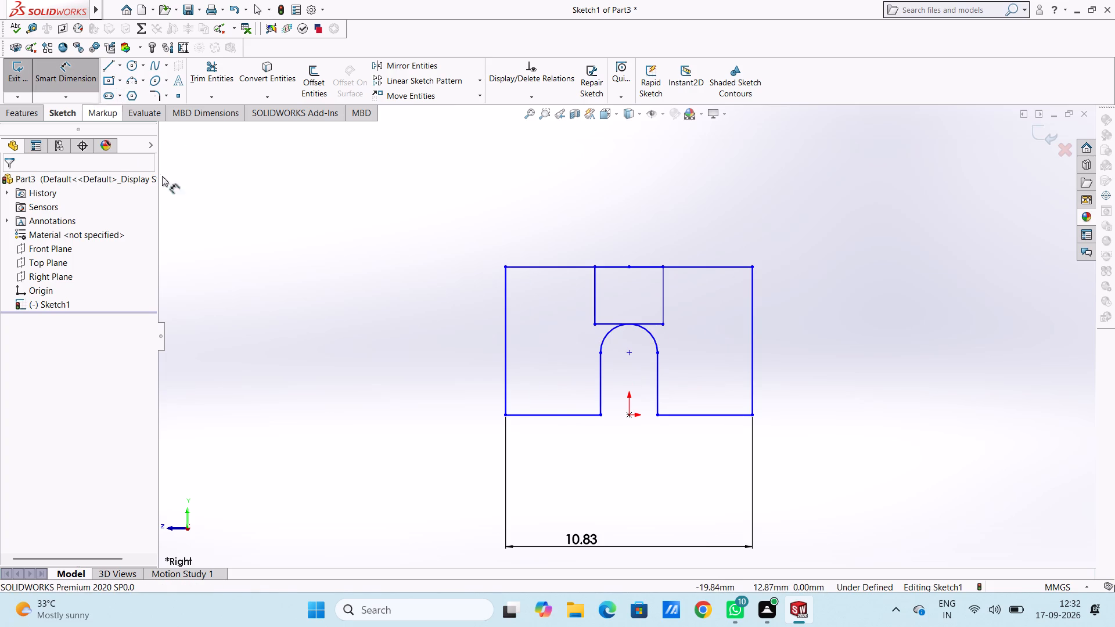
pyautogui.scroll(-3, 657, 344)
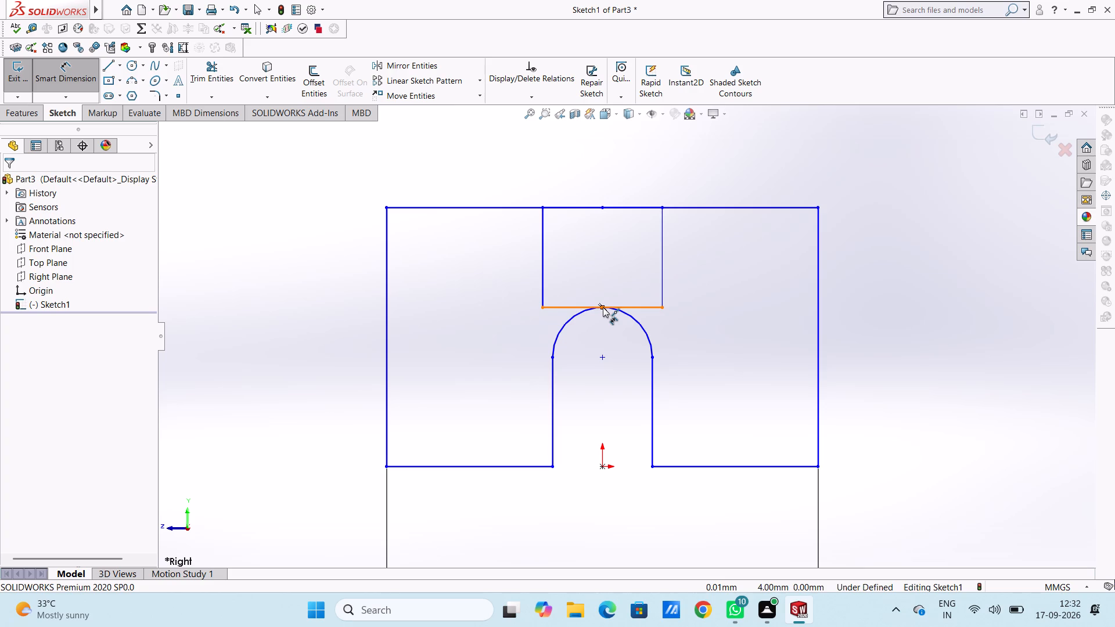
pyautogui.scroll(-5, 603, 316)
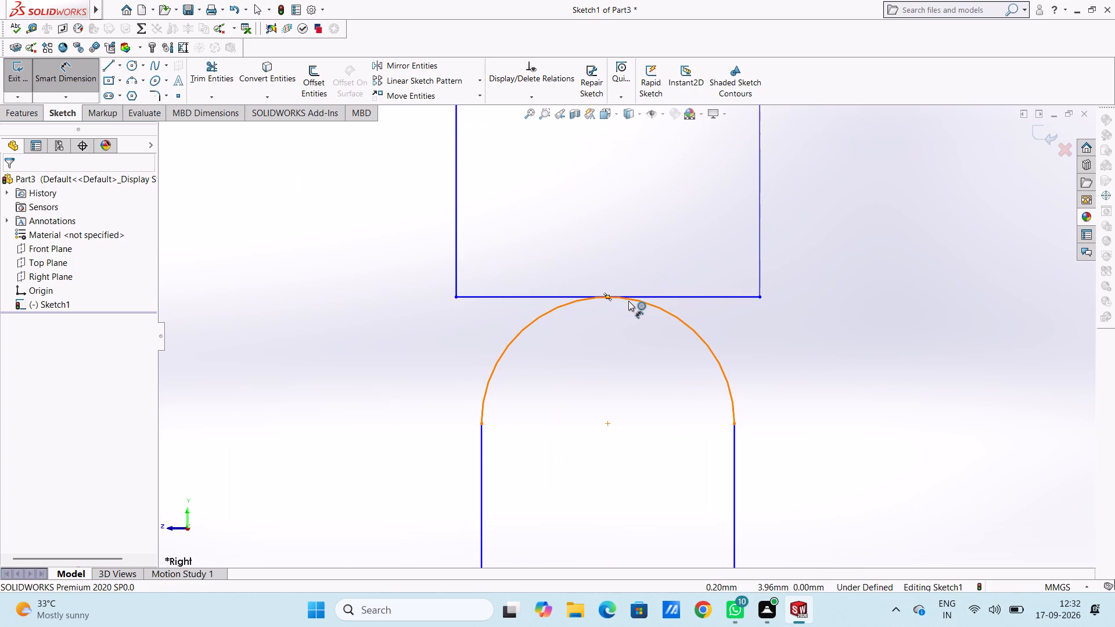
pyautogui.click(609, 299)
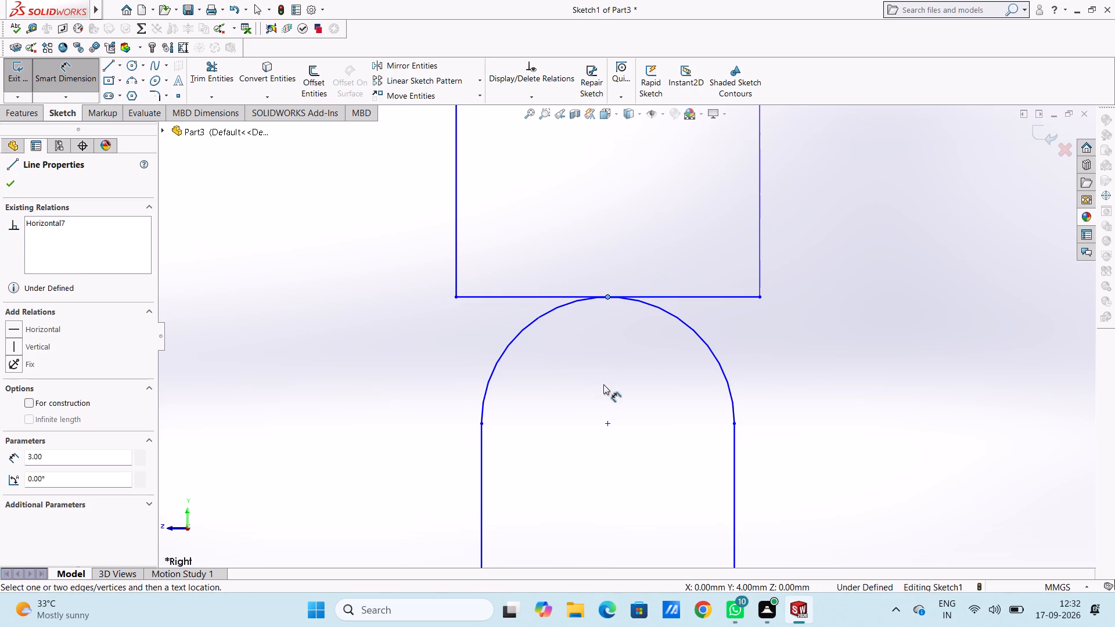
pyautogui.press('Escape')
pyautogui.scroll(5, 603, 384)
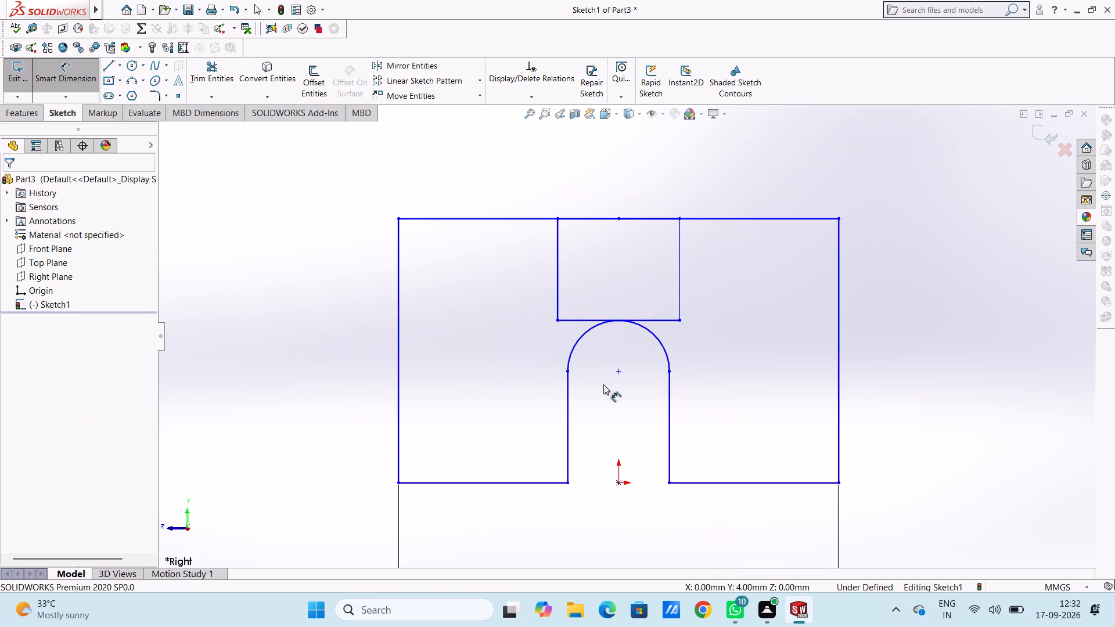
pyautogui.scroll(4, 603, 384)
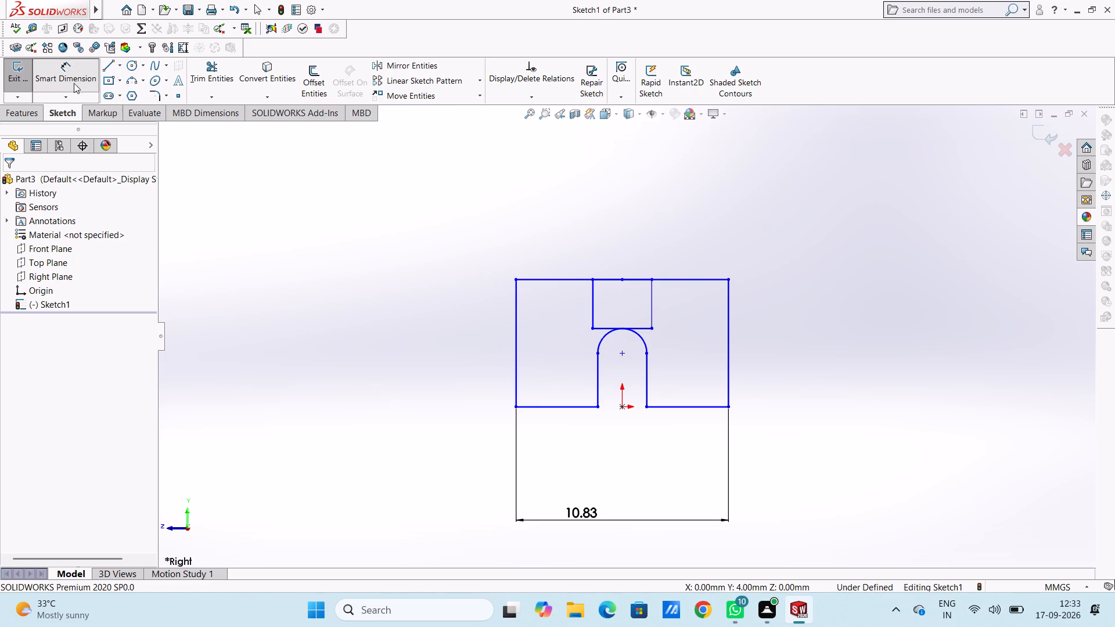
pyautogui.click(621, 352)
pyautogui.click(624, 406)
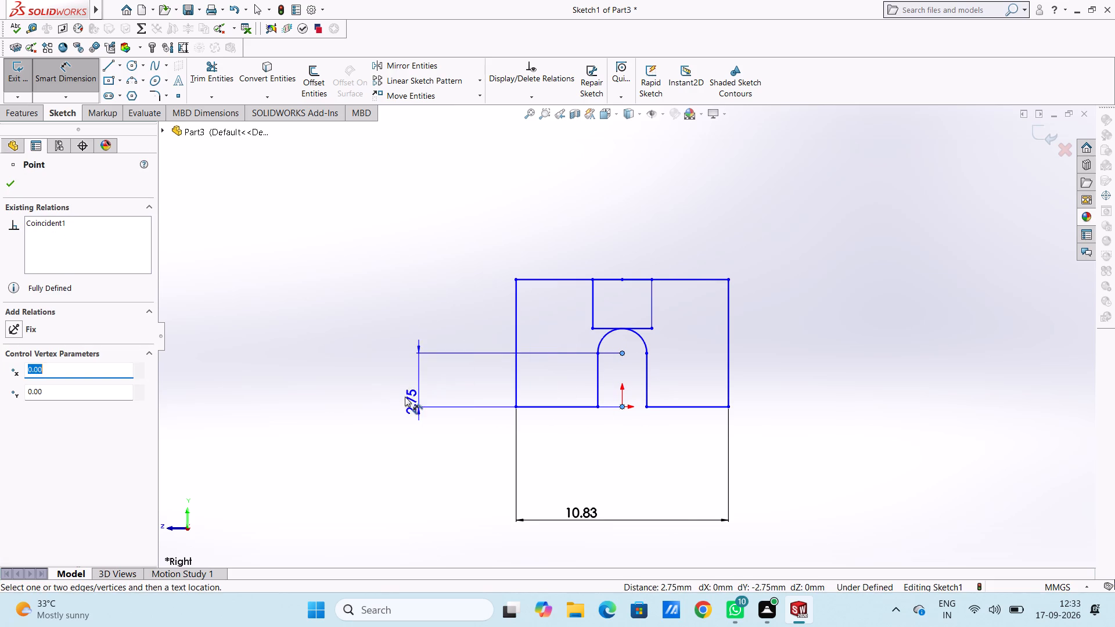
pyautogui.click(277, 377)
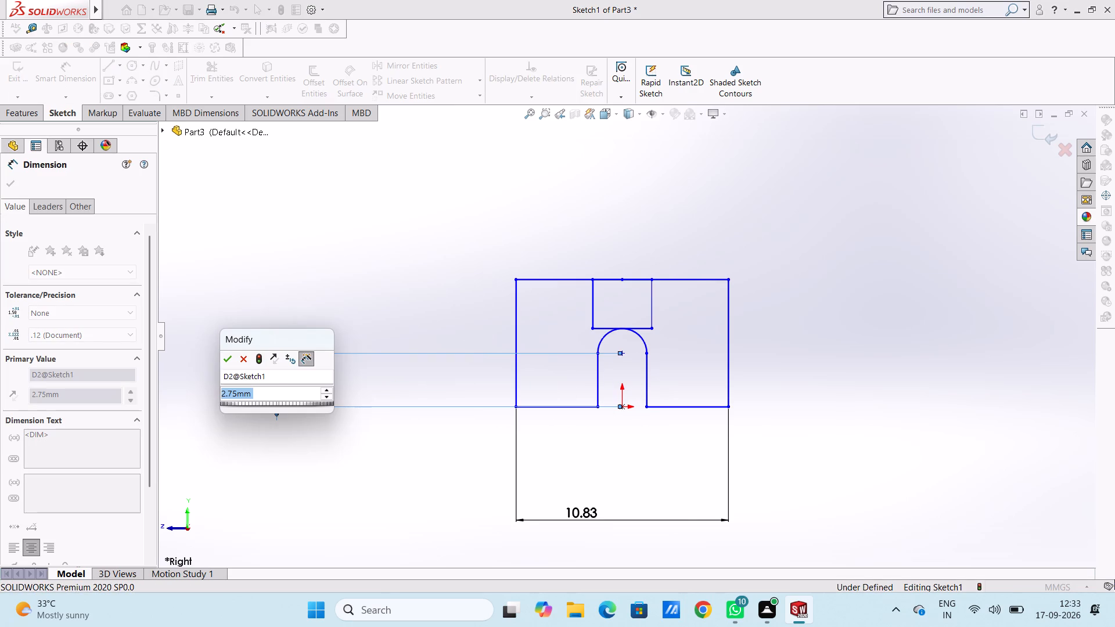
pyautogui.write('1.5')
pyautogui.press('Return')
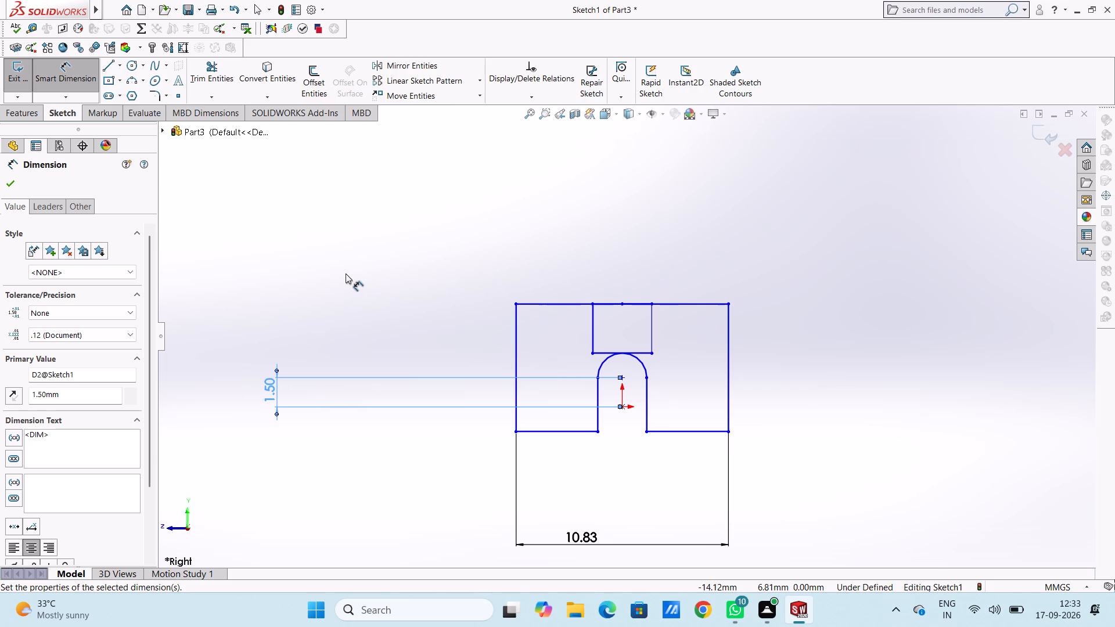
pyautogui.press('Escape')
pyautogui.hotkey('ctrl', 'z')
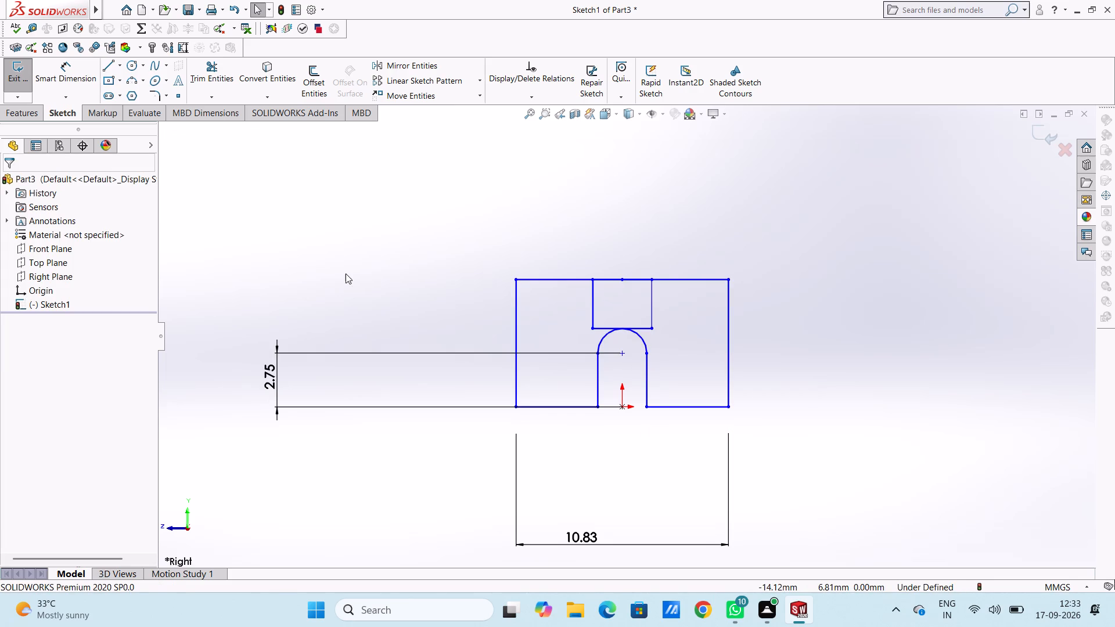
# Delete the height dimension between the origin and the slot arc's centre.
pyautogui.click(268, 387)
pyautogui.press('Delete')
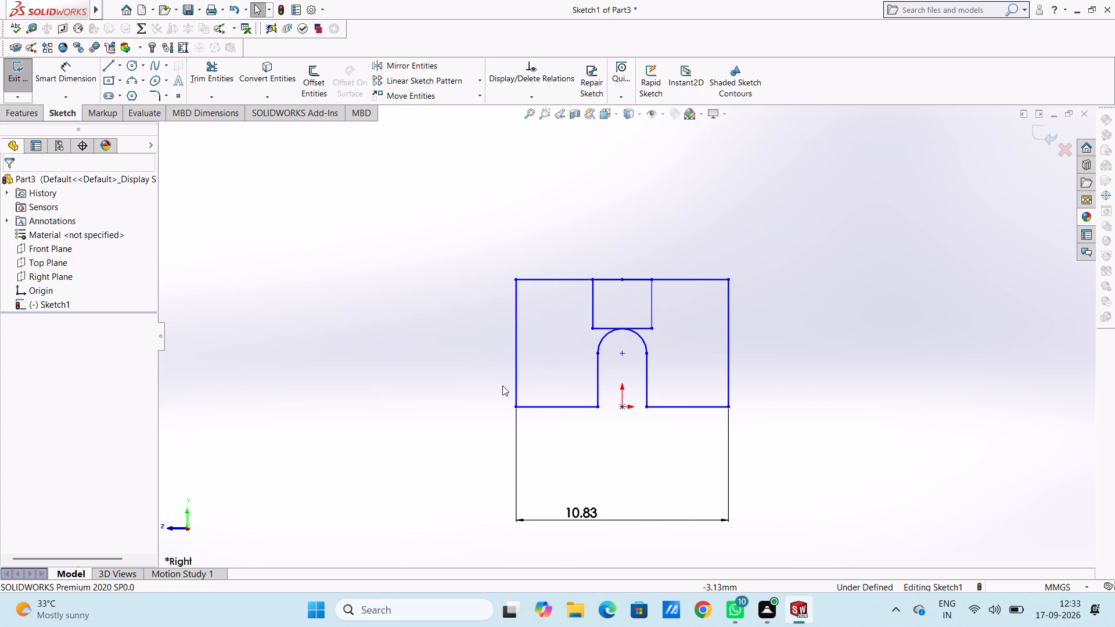
# Add a height dimension to each of the block's two outer vertical edges, keeping the drawn lengths.
pyautogui.click(75, 80)
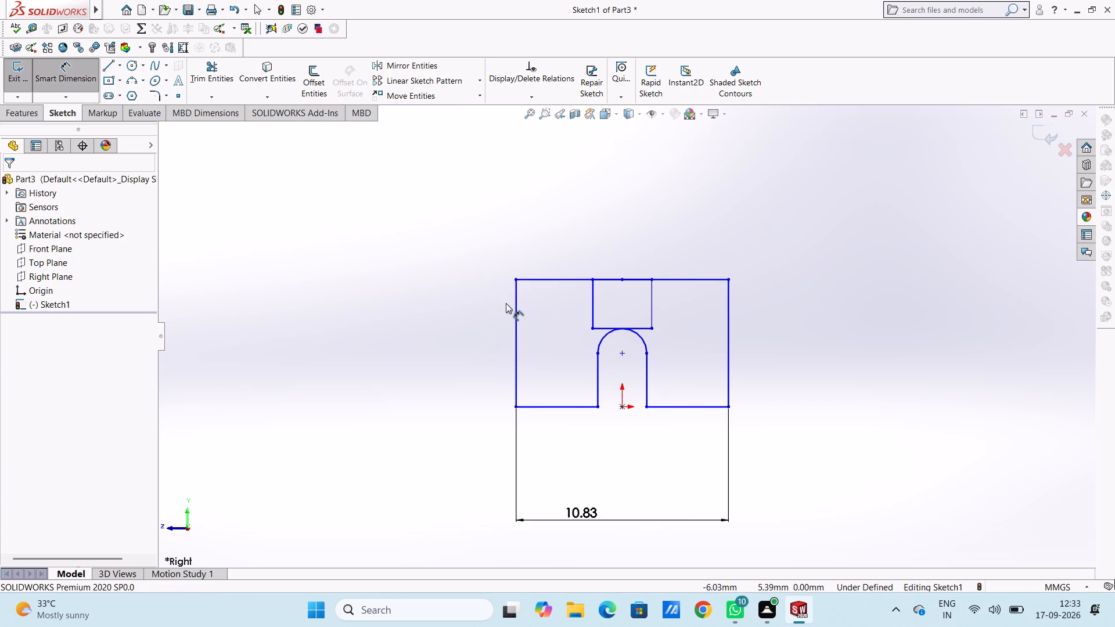
pyautogui.click(515, 309)
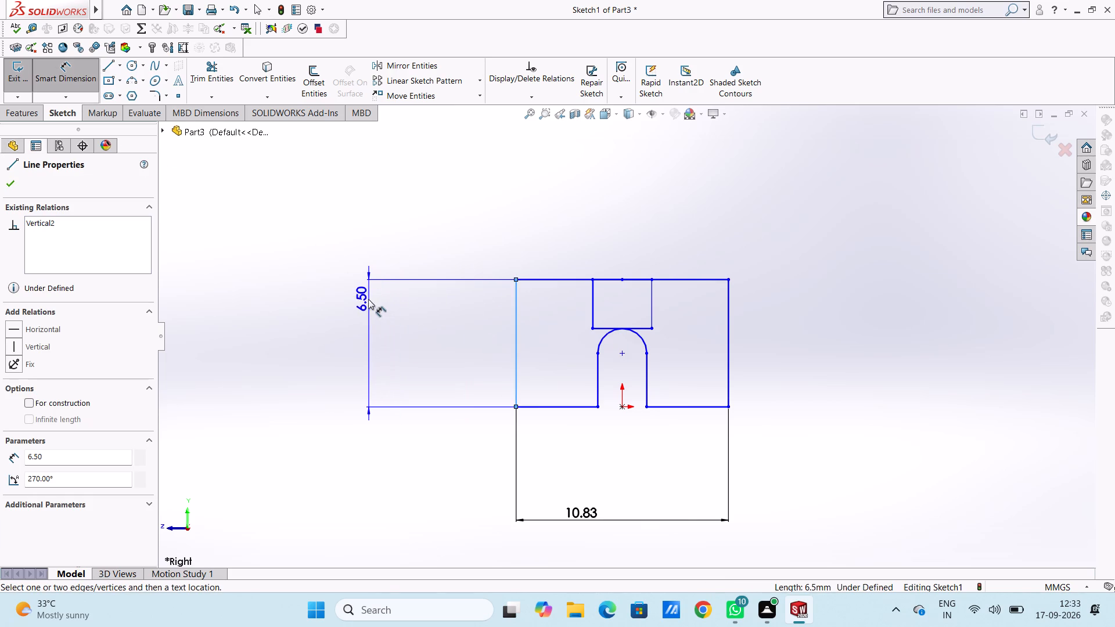
pyautogui.click(301, 297)
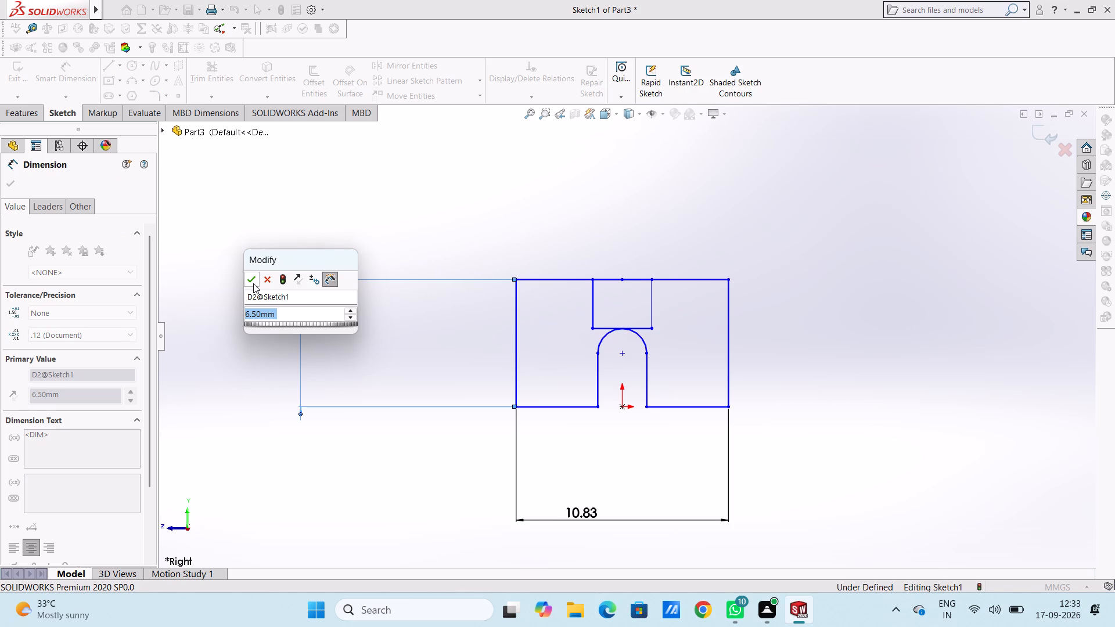
pyautogui.click(253, 283)
pyautogui.click(384, 210)
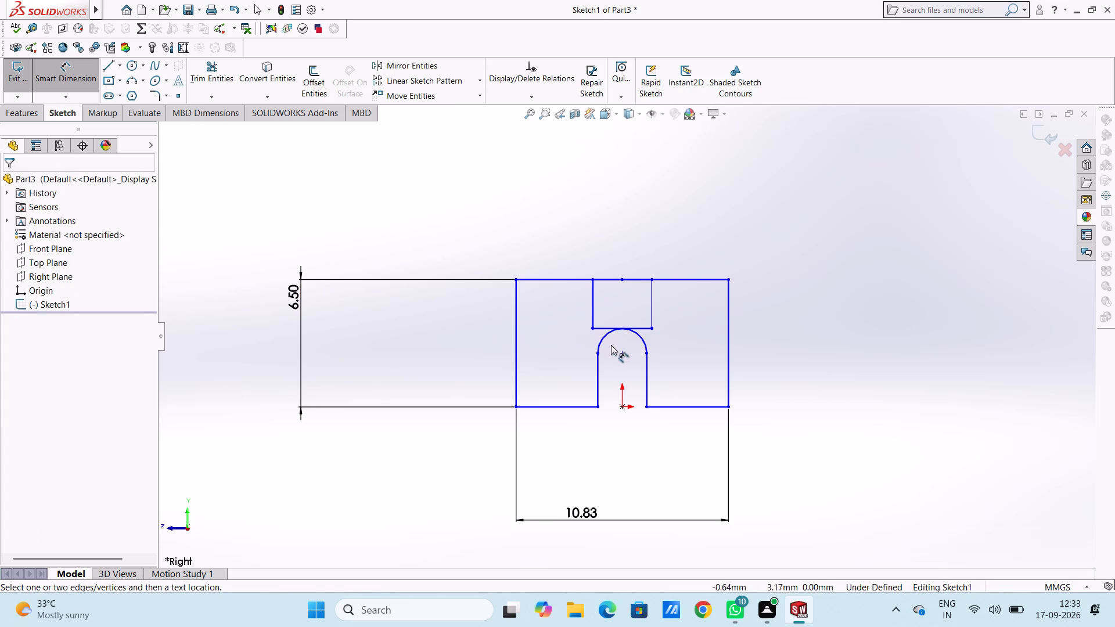
pyautogui.click(726, 337)
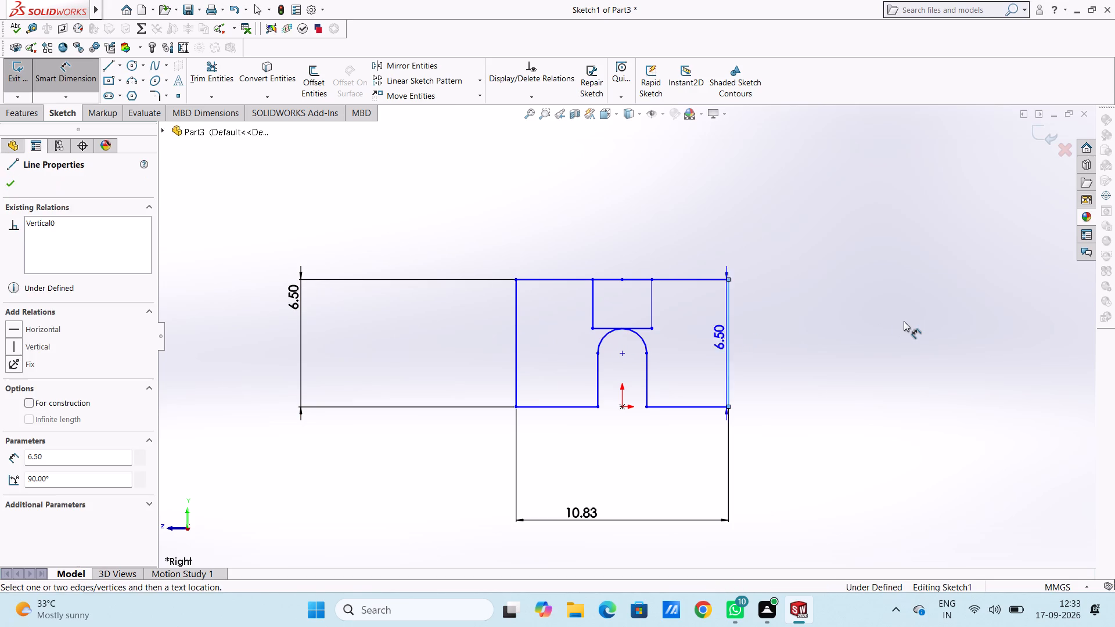
pyautogui.click(904, 320)
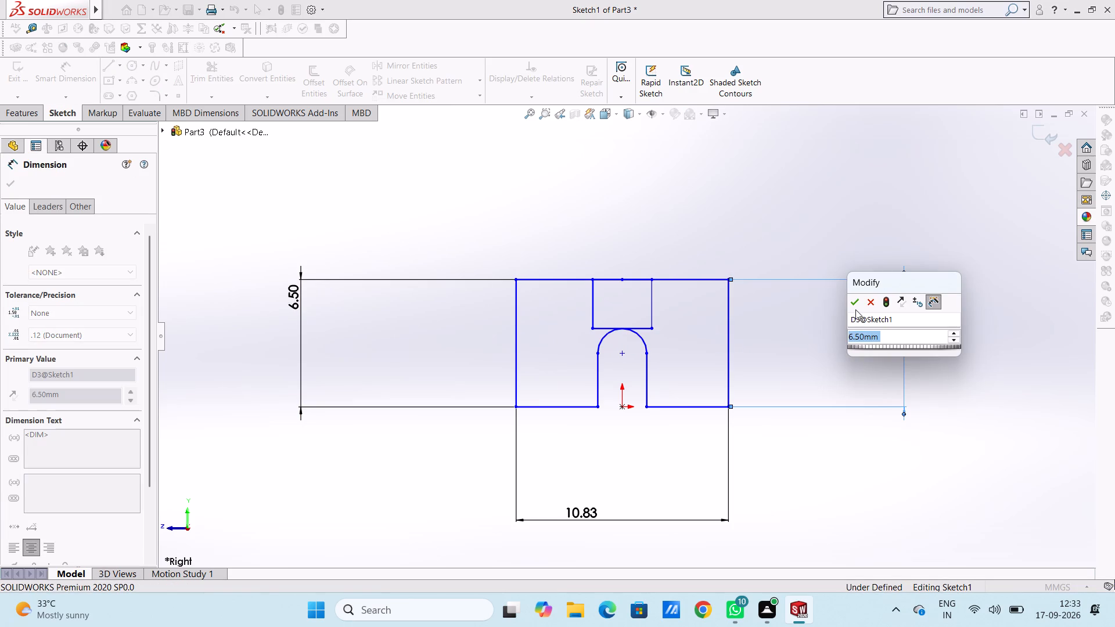
pyautogui.click(855, 309)
pyautogui.click(851, 297)
pyautogui.click(847, 242)
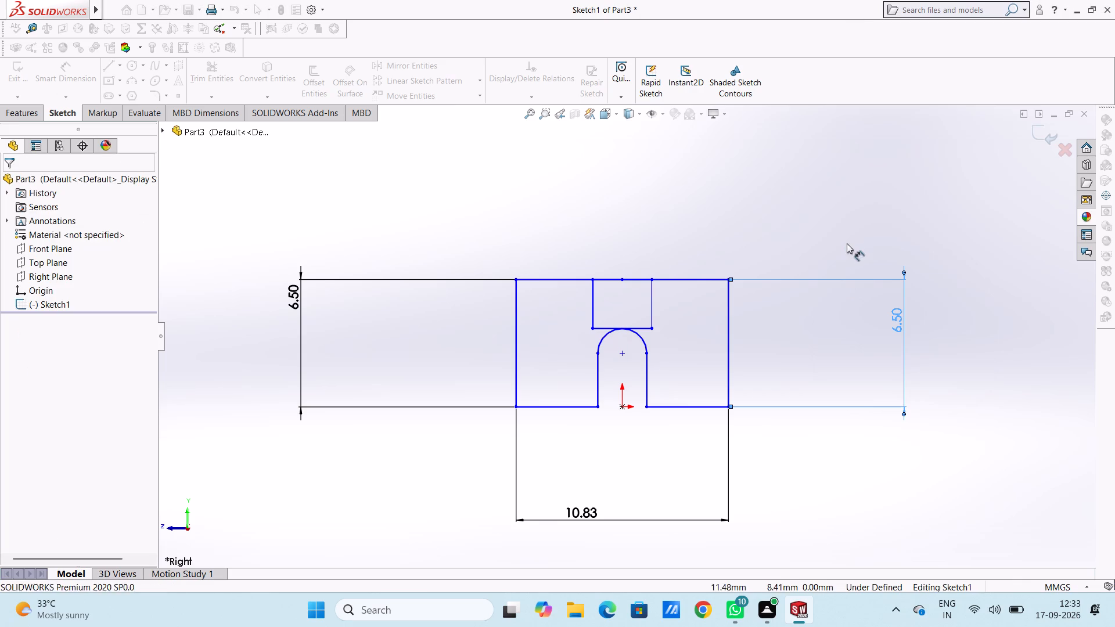
# Dimension the slot arc's centre 1.5 mm above the block's bottom edge.
pyautogui.click(624, 353)
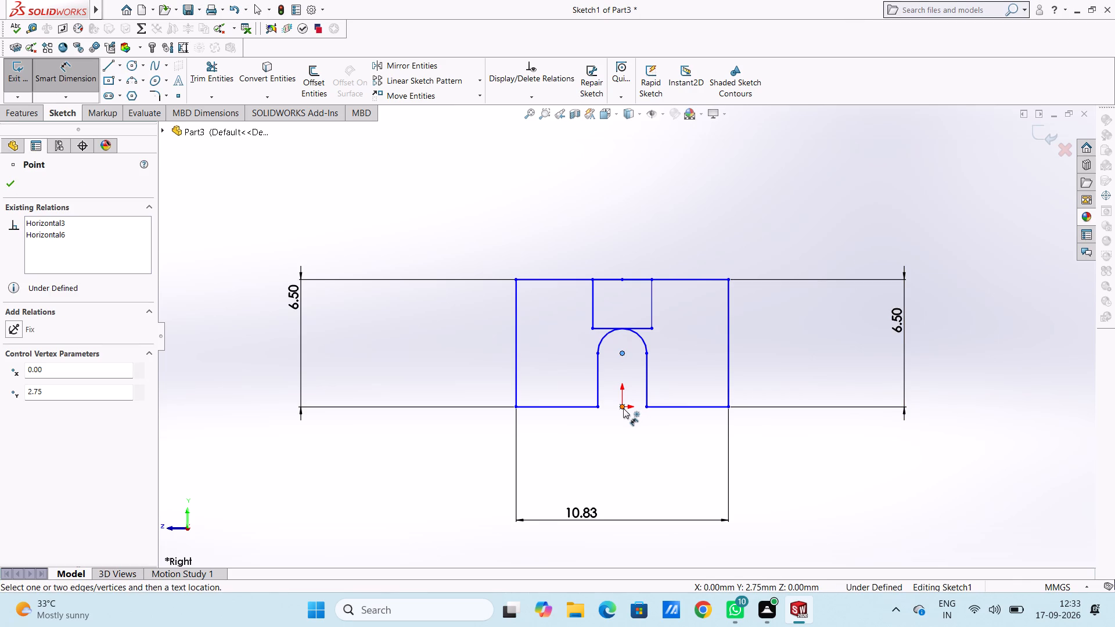
pyautogui.click(589, 409)
pyautogui.click(412, 408)
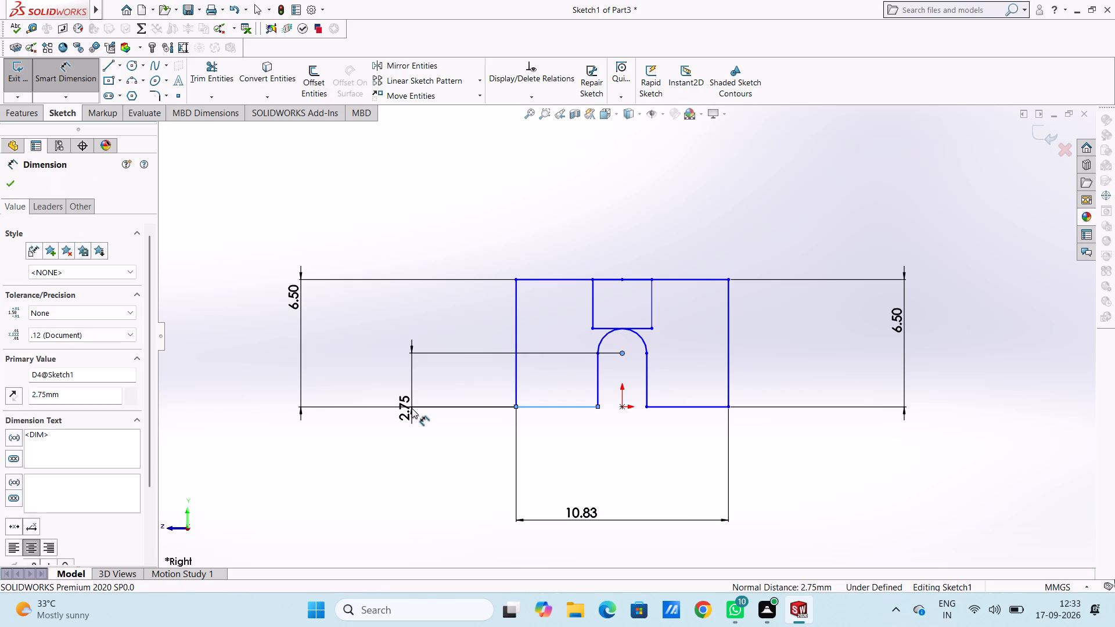
pyautogui.write('1.5')
pyautogui.press('Return')
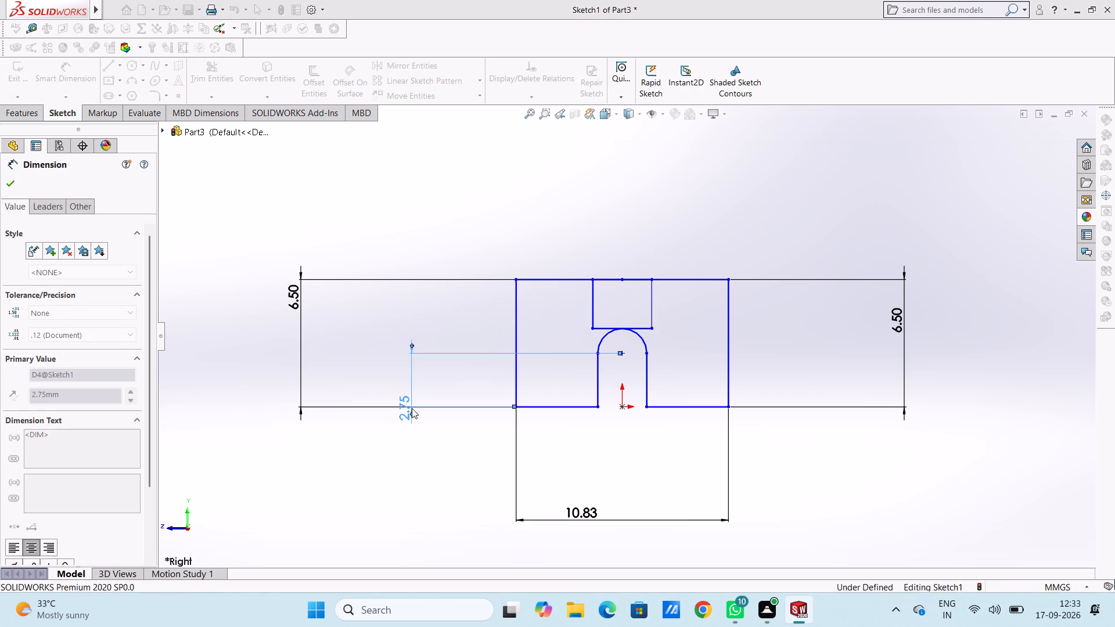
pyautogui.click(466, 336)
# Dimension the radius of the bottom slot's arc, keeping its drawn size.
pyautogui.click(637, 359)
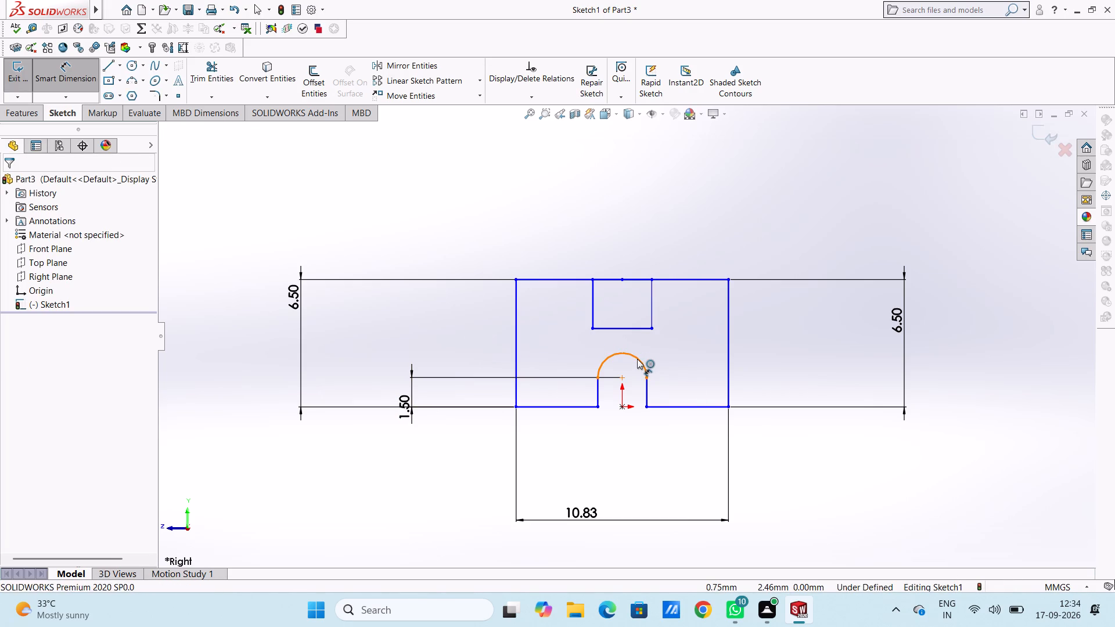
pyautogui.click(884, 217)
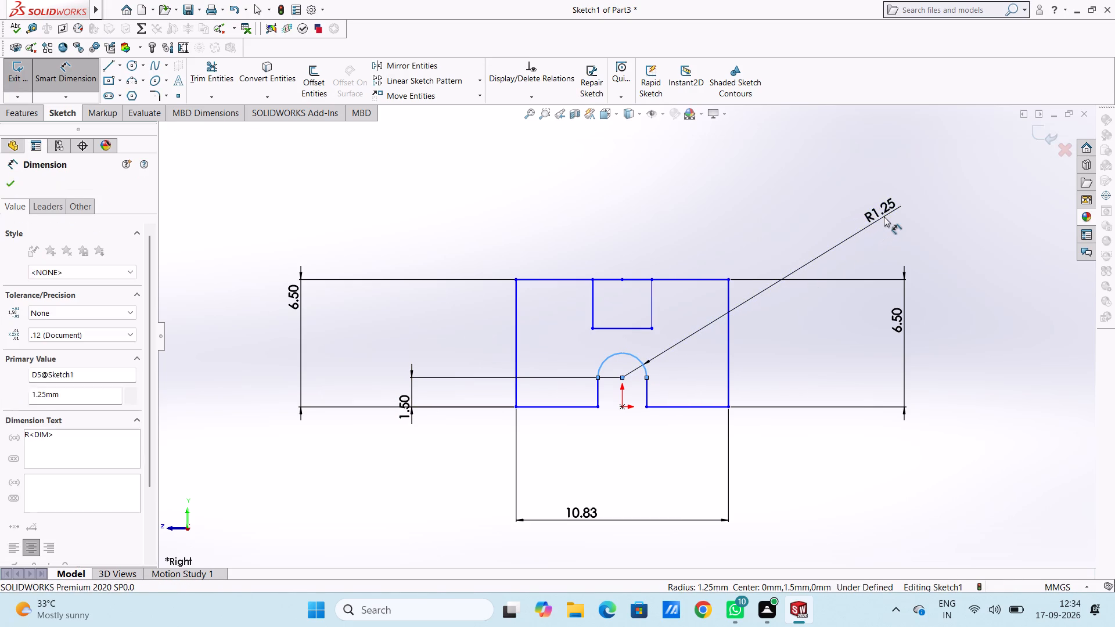
pyautogui.click(834, 204)
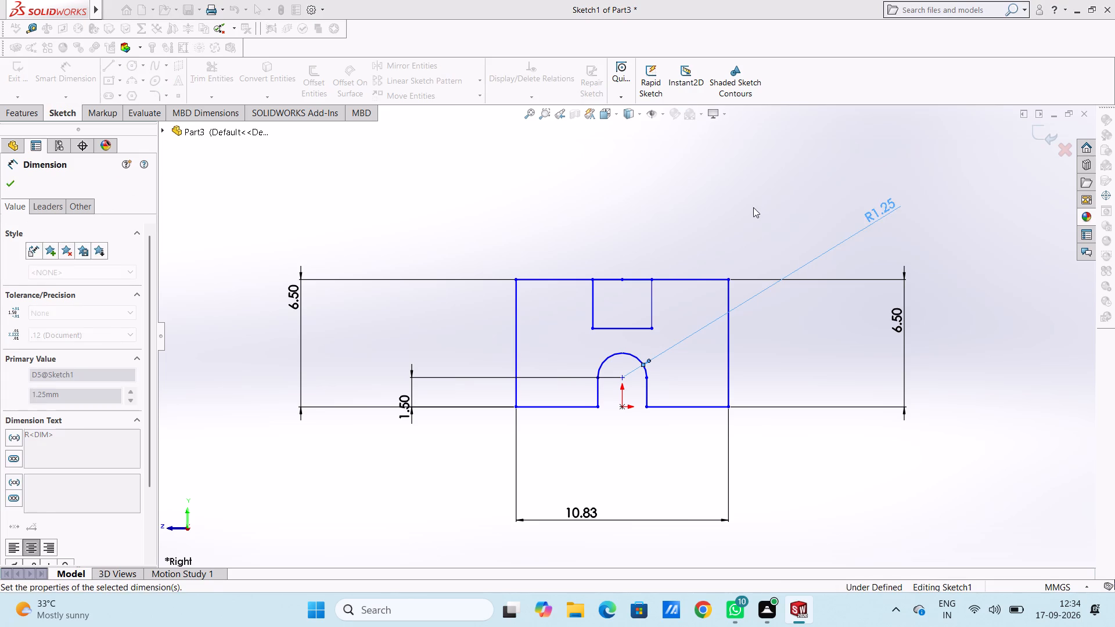
pyautogui.click(753, 207)
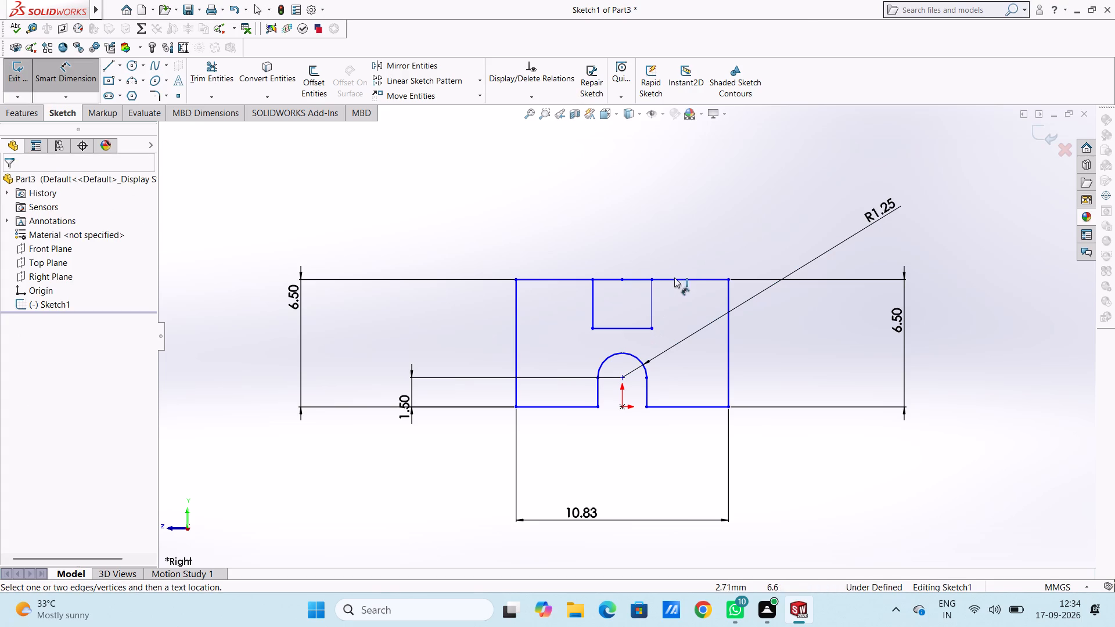
# Dimension the depth of the top notch along its right side, keeping its drawn size.
pyautogui.click(654, 299)
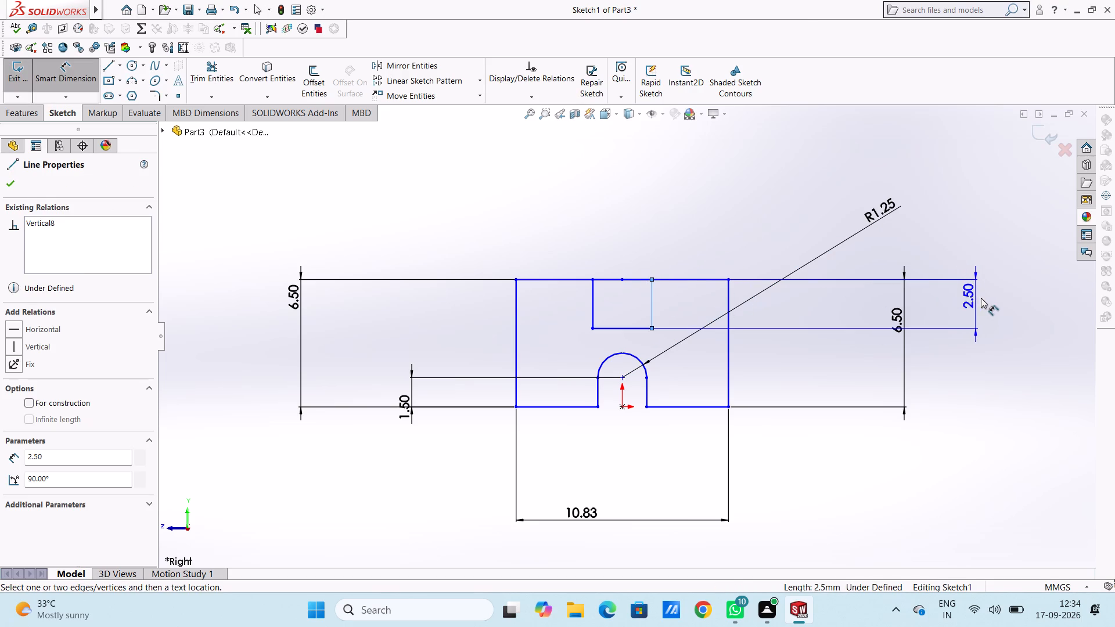
pyautogui.click(981, 298)
pyautogui.click(931, 280)
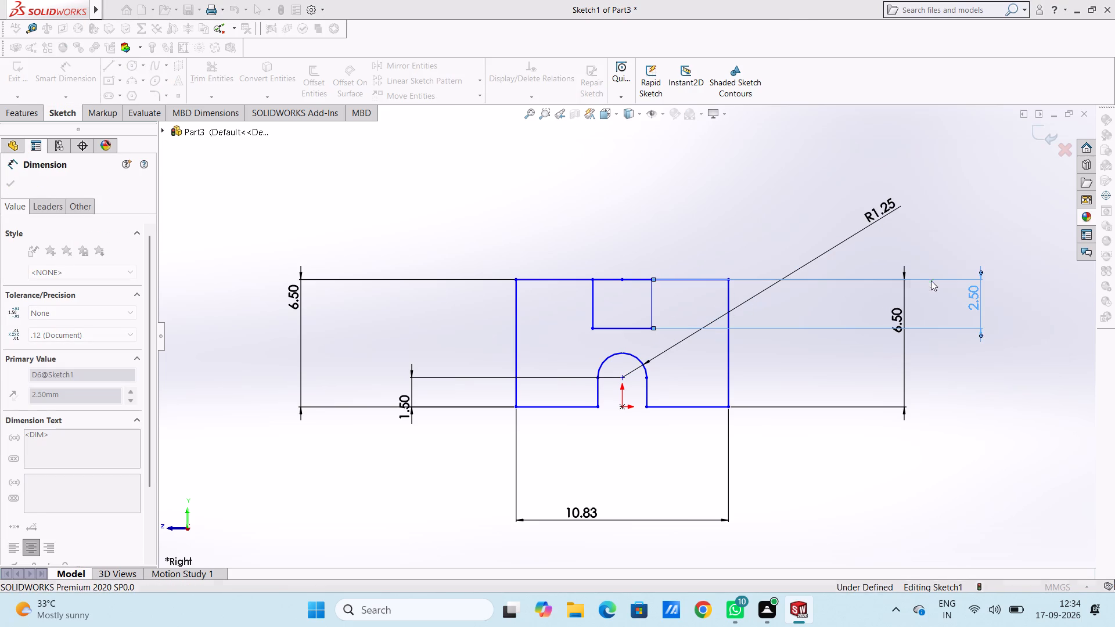
pyautogui.click(922, 222)
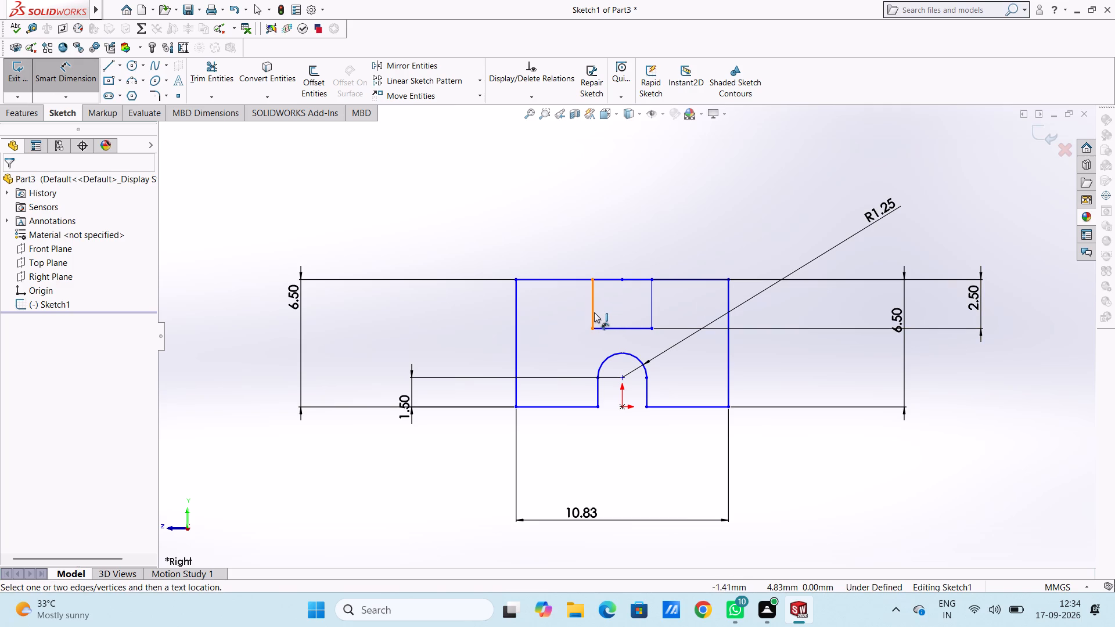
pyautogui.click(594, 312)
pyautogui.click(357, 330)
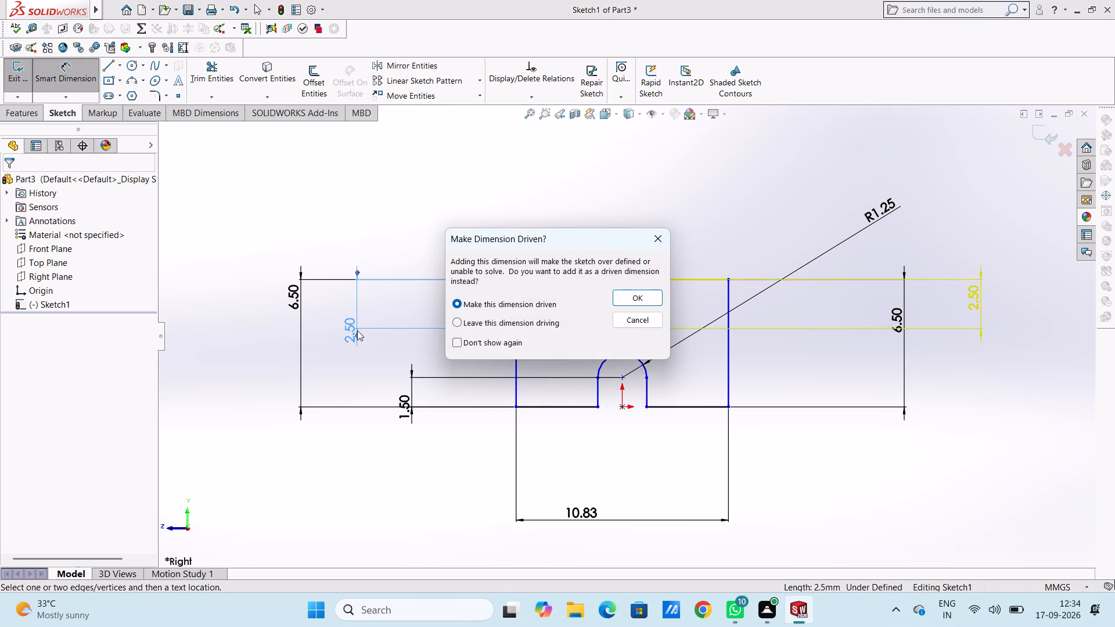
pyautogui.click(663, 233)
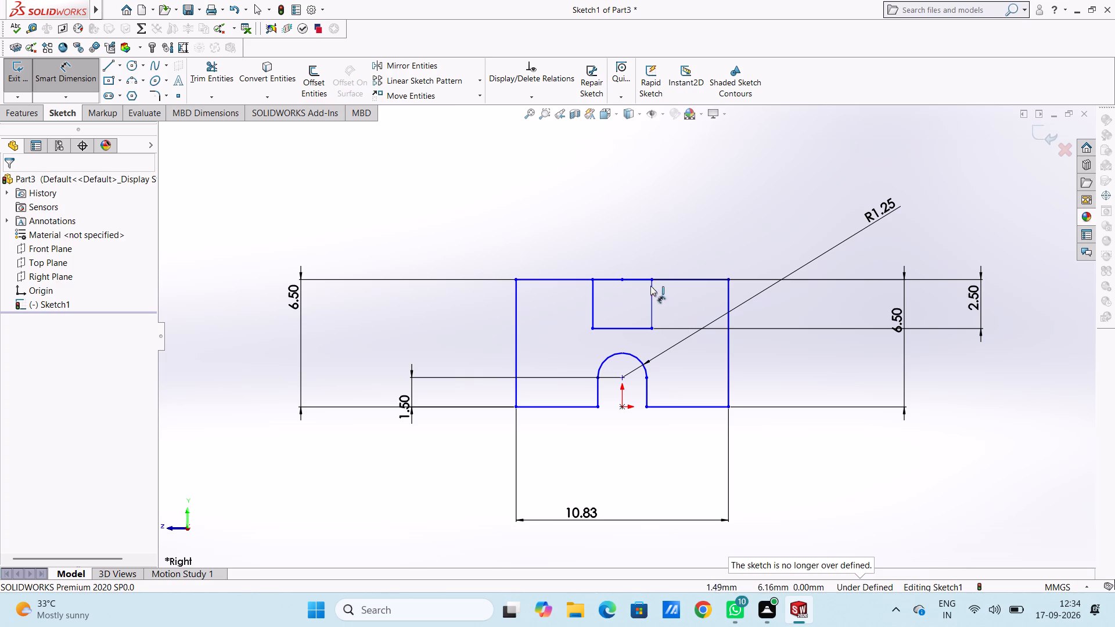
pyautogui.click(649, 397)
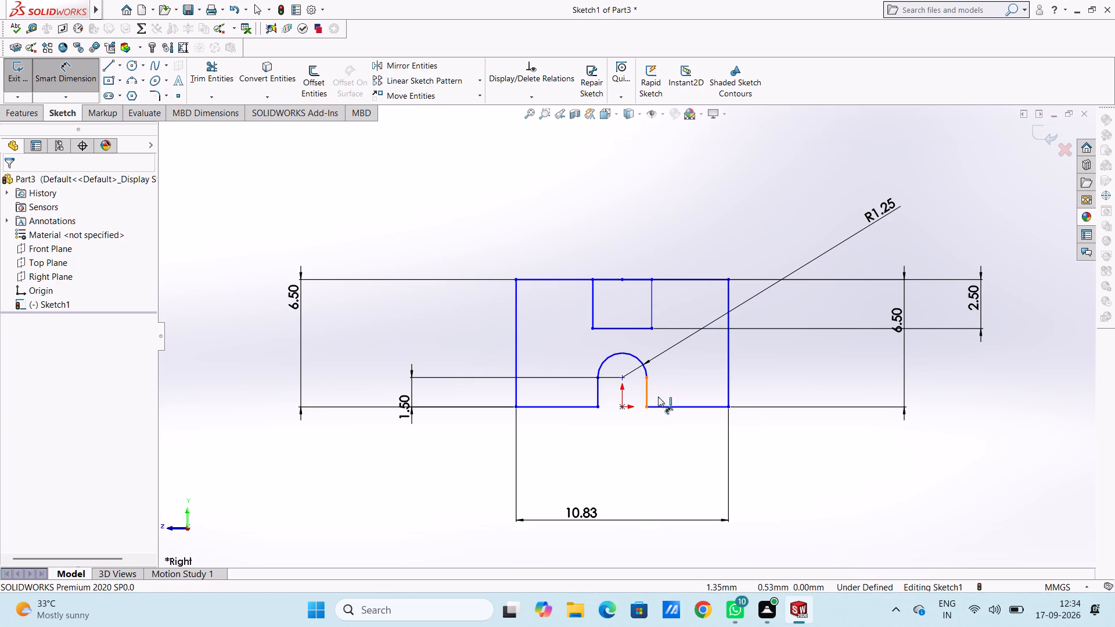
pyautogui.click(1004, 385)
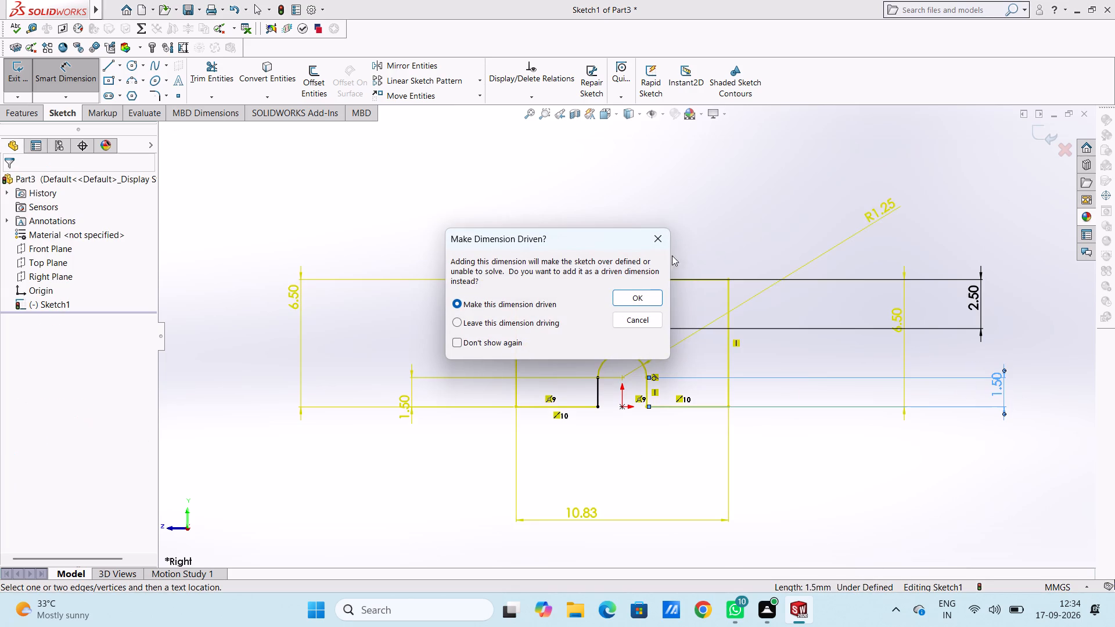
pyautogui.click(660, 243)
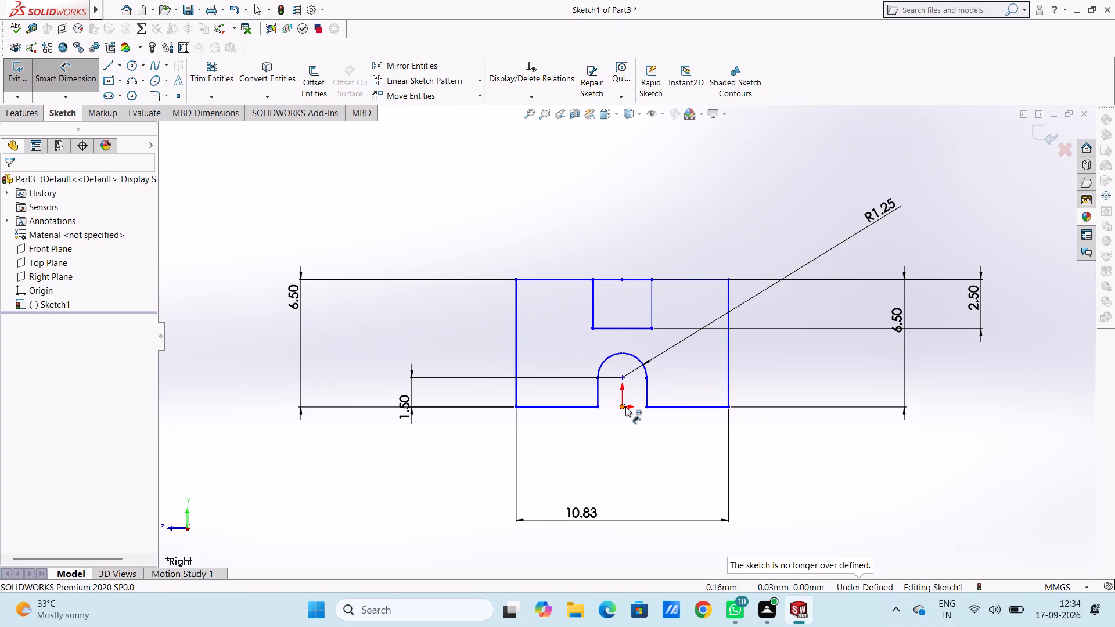
# Dimension the horizontal distance from the origin to the block's left edge, keeping the drawn distance.
pyautogui.click(625, 406)
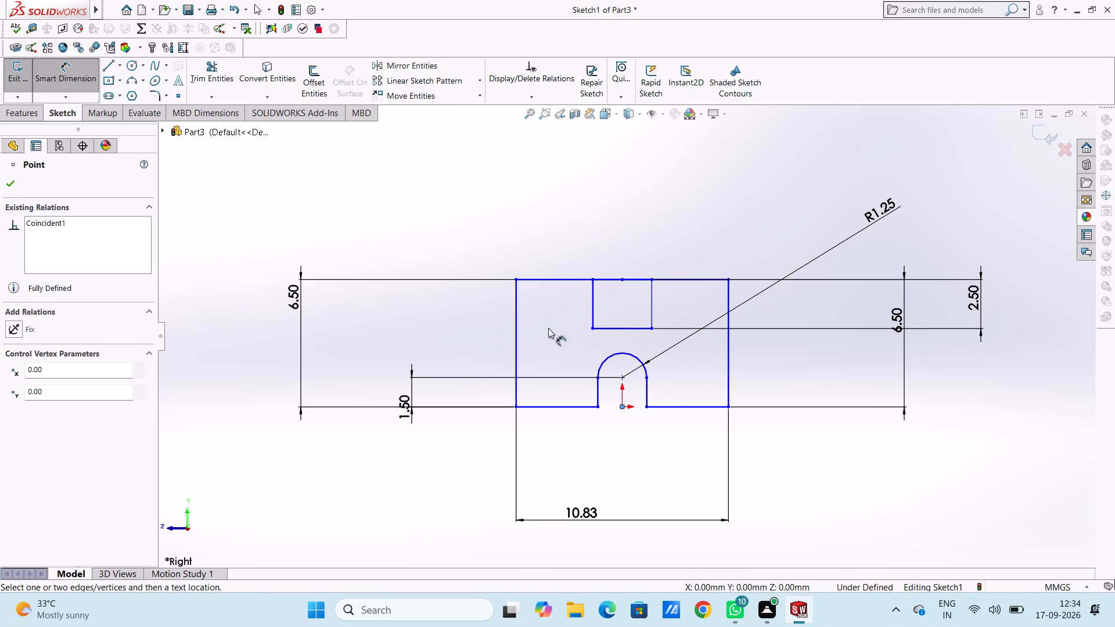
pyautogui.click(514, 336)
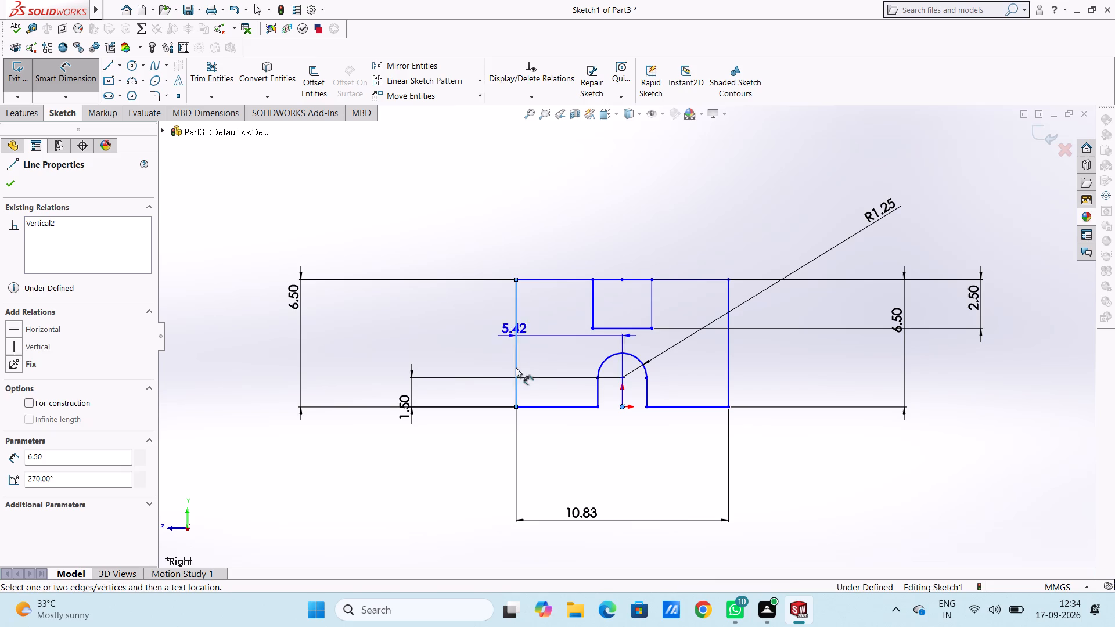
pyautogui.click(534, 465)
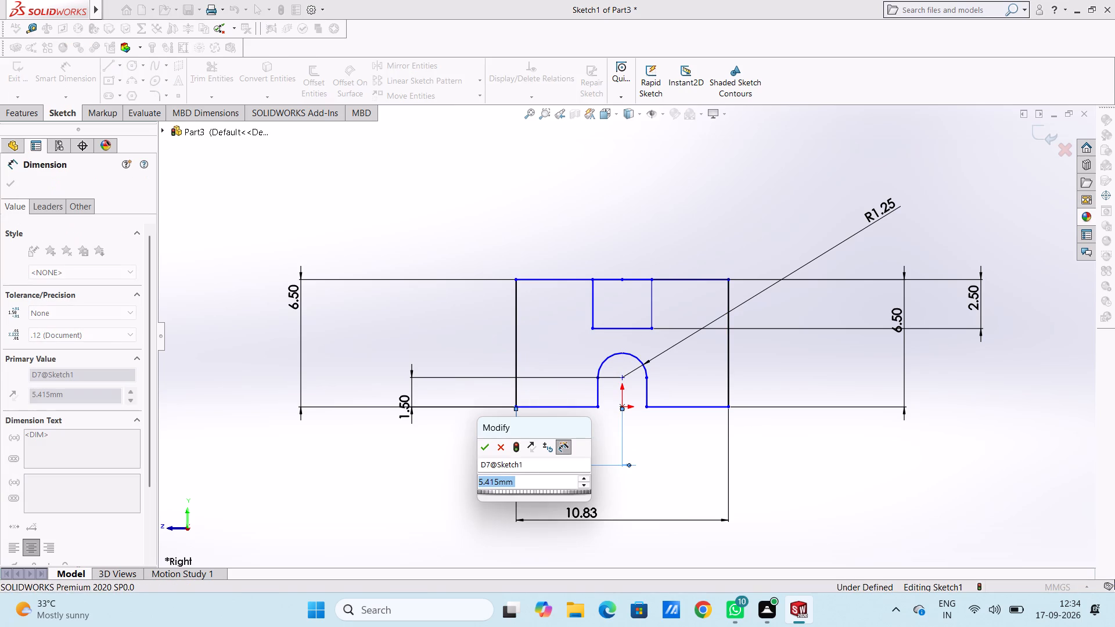
pyautogui.click(485, 444)
pyautogui.click(465, 451)
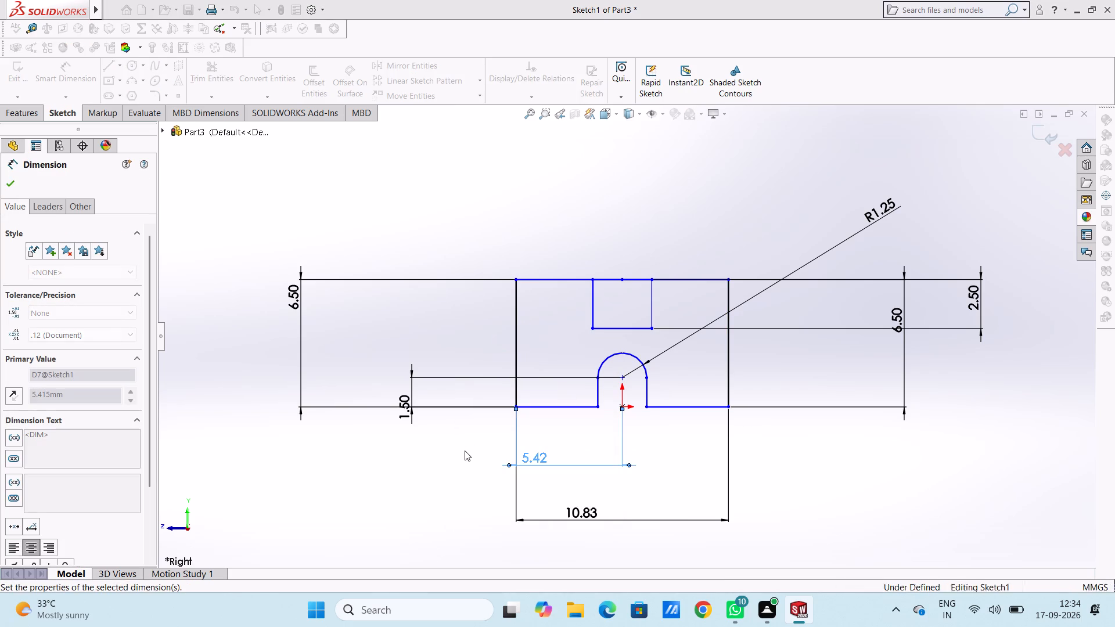
# Dimension the vertical distance from the origin to the midpoint of the block's top edge, keeping the drawn distance.
pyautogui.click(624, 410)
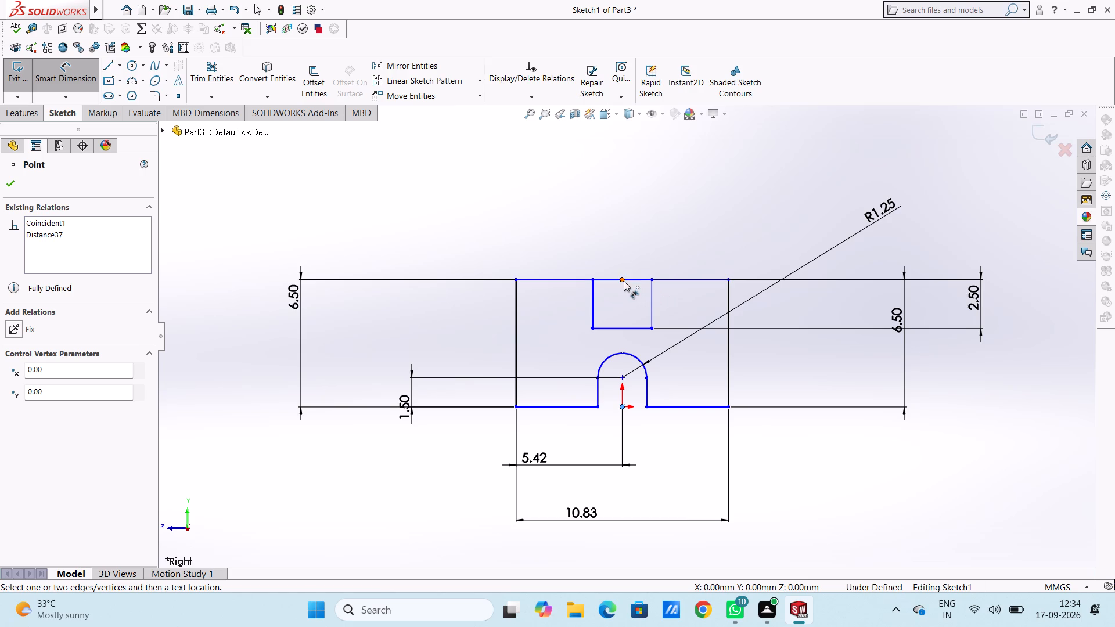
pyautogui.click(623, 280)
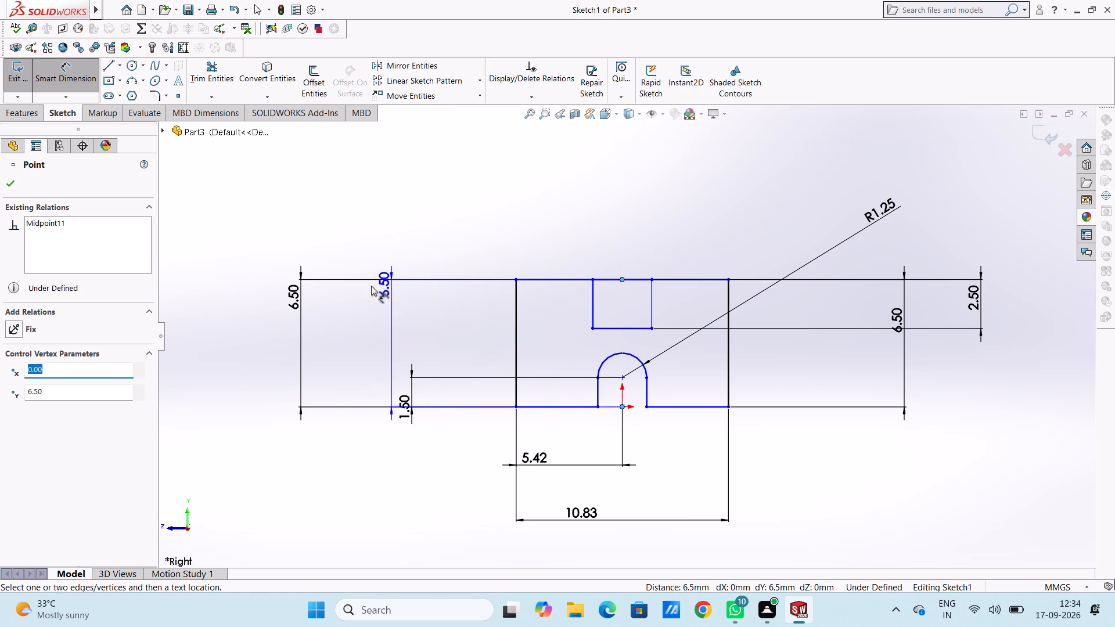
pyautogui.click(237, 293)
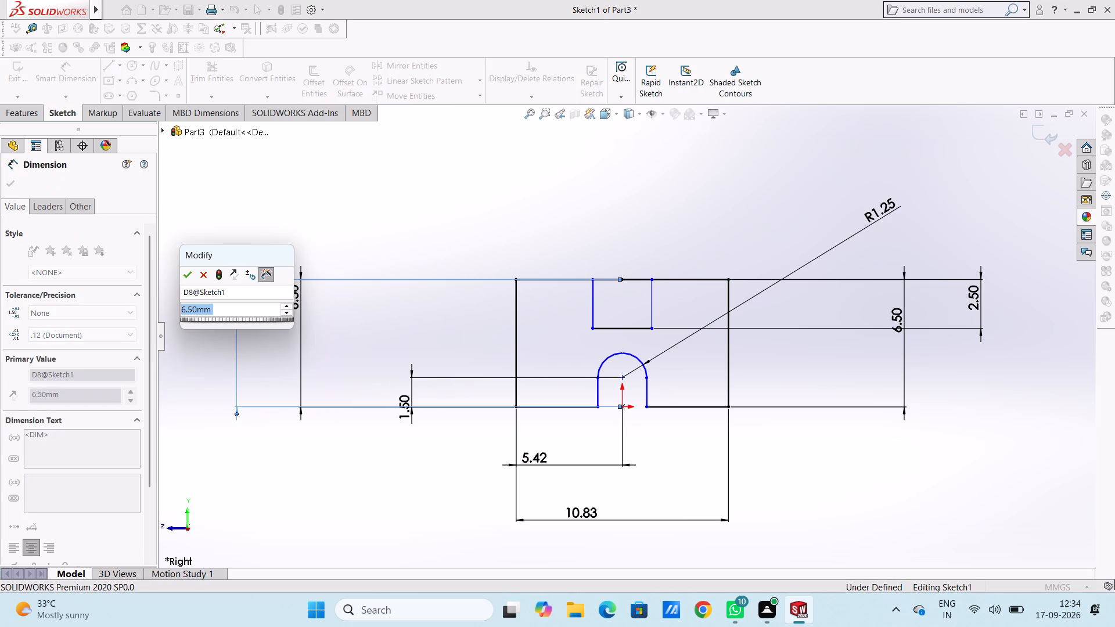
pyautogui.click(189, 275)
pyautogui.click(618, 164)
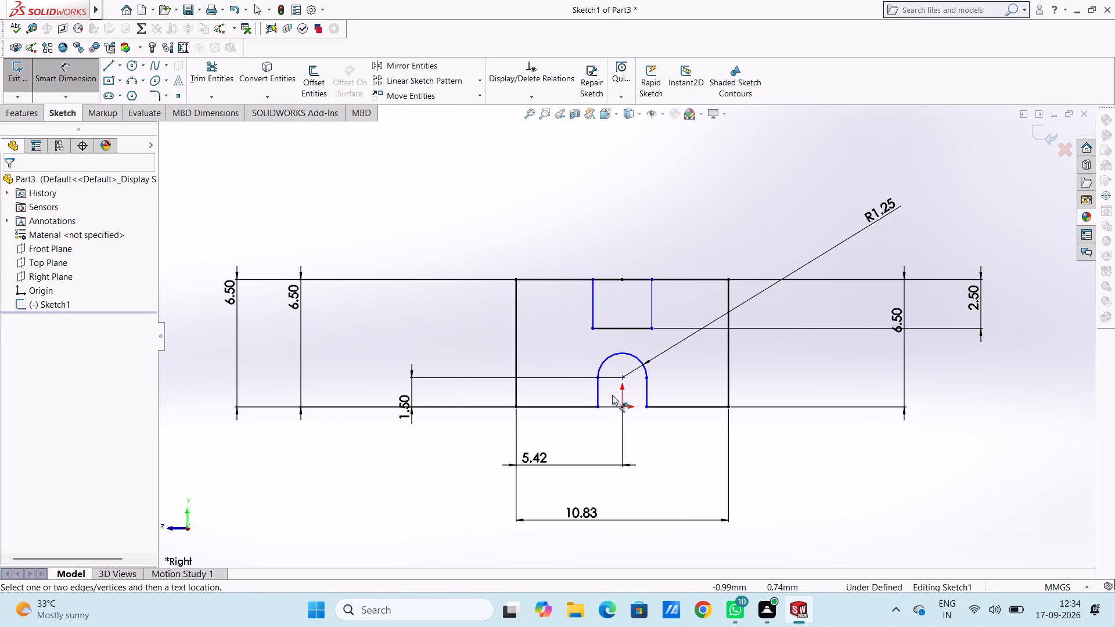
# Dimension the horizontal distance from the origin to the slot's bottom-right corner, keeping the drawn distance.
pyautogui.click(624, 407)
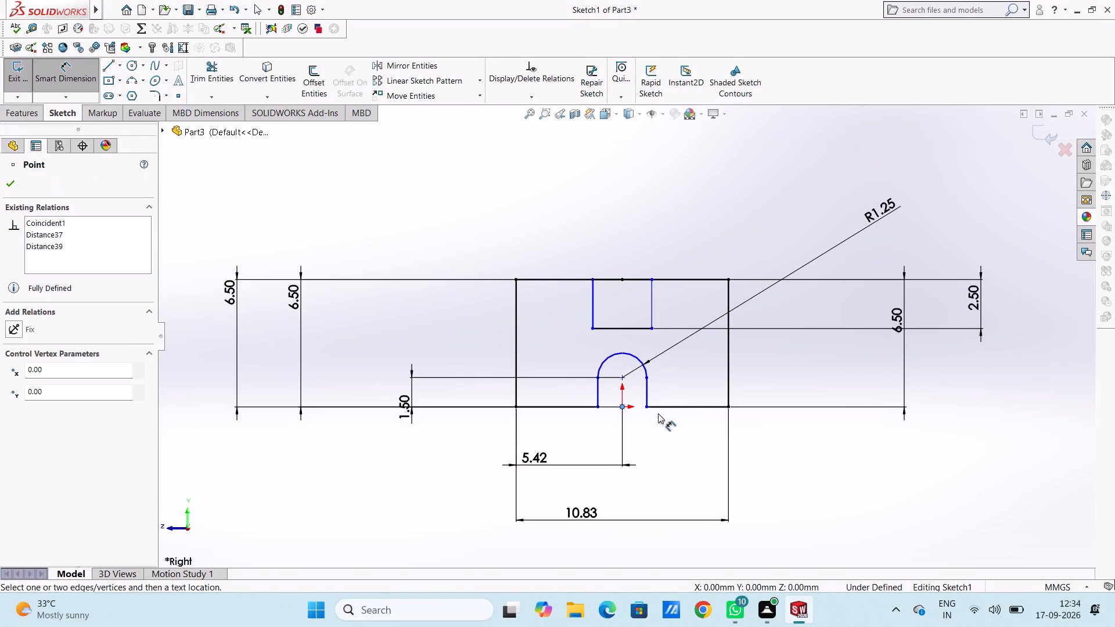
pyautogui.click(647, 408)
pyautogui.click(636, 506)
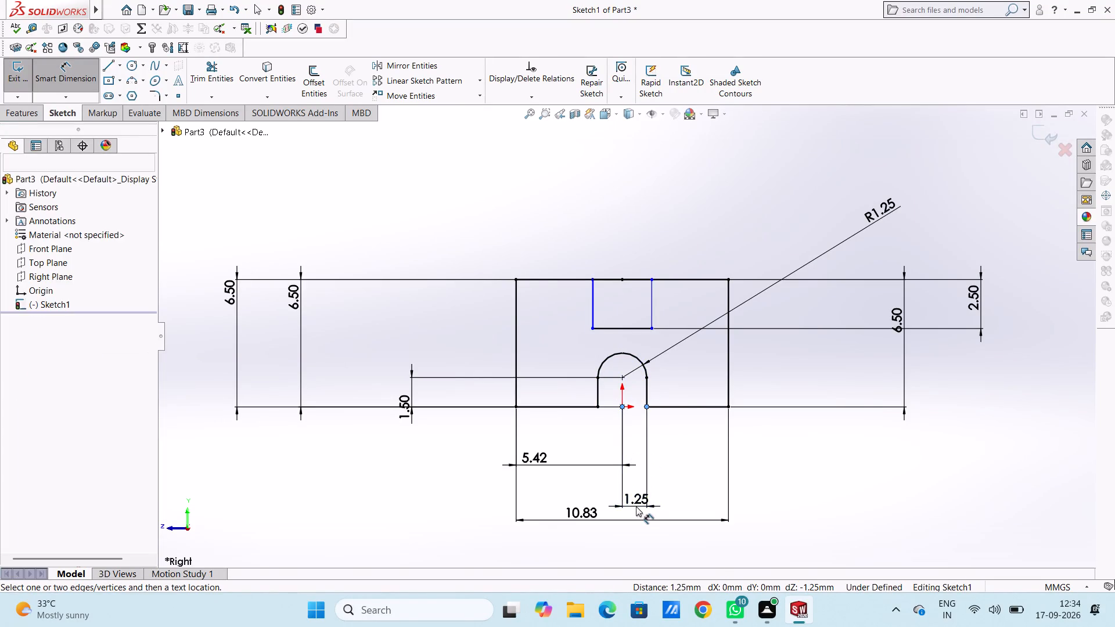
pyautogui.click(585, 490)
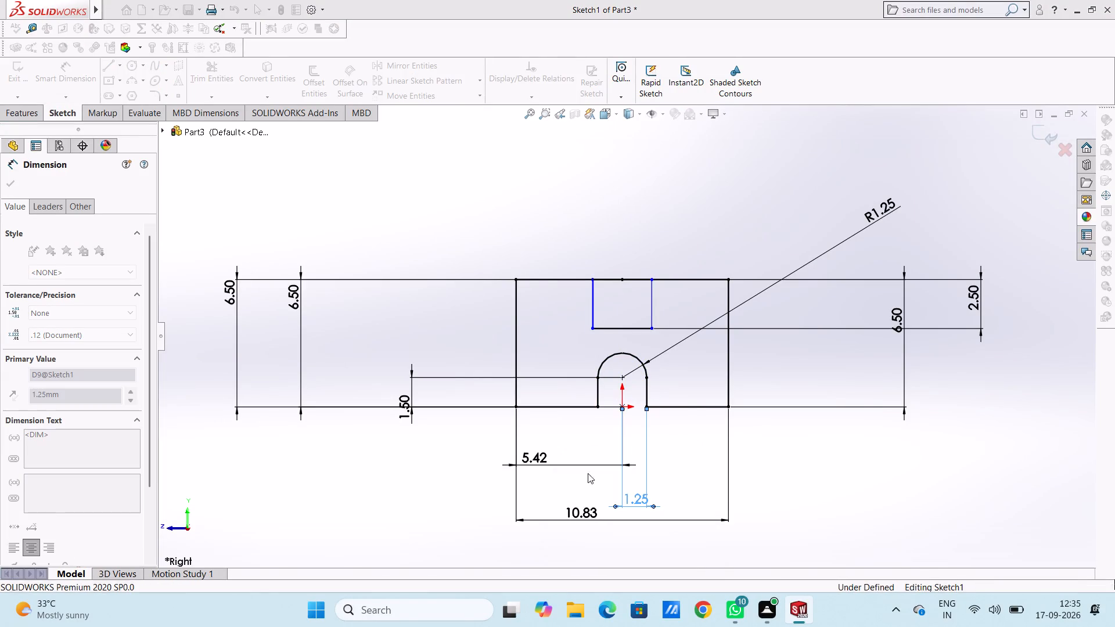
pyautogui.click(592, 429)
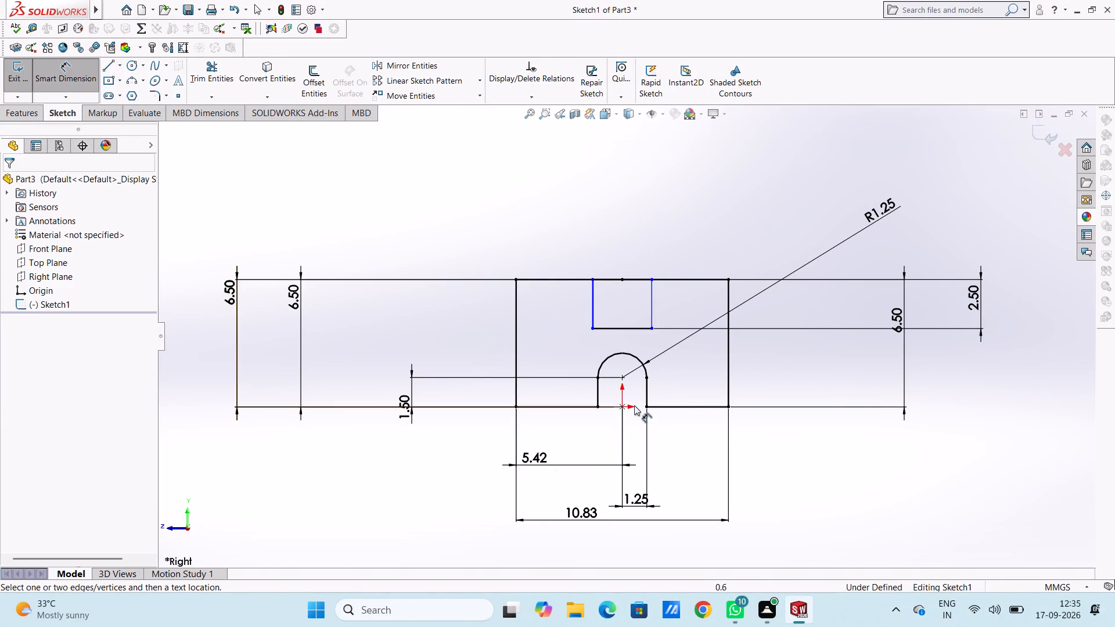
# Dimension the horizontal distance from the origin to the top notch's bottom-left corner, keeping the drawn distance.
pyautogui.click(624, 406)
pyautogui.click(592, 329)
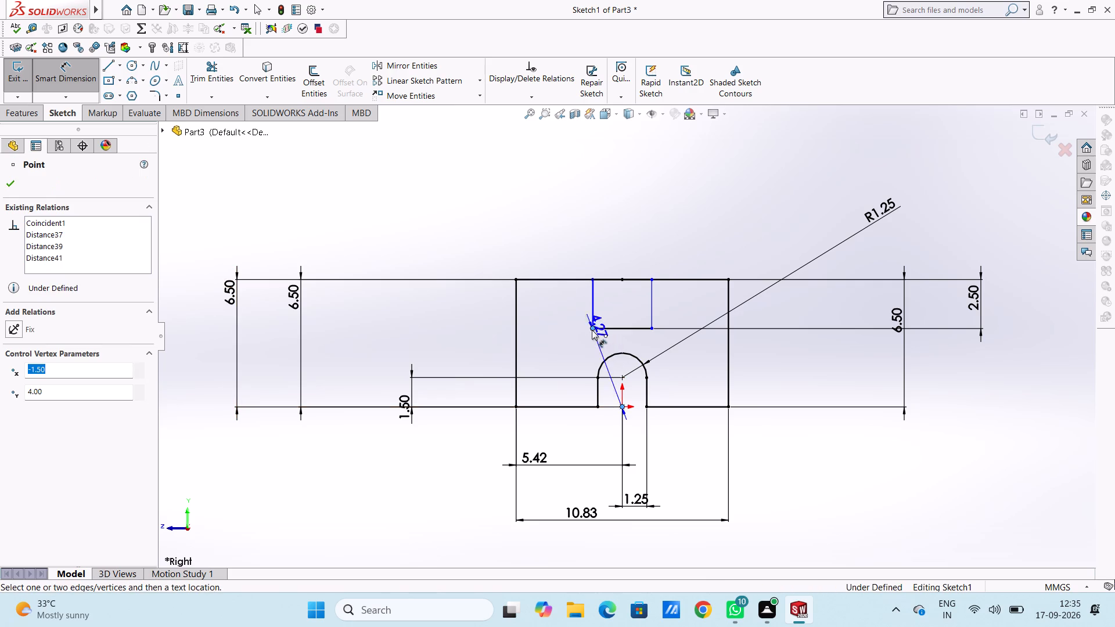
pyautogui.click(614, 177)
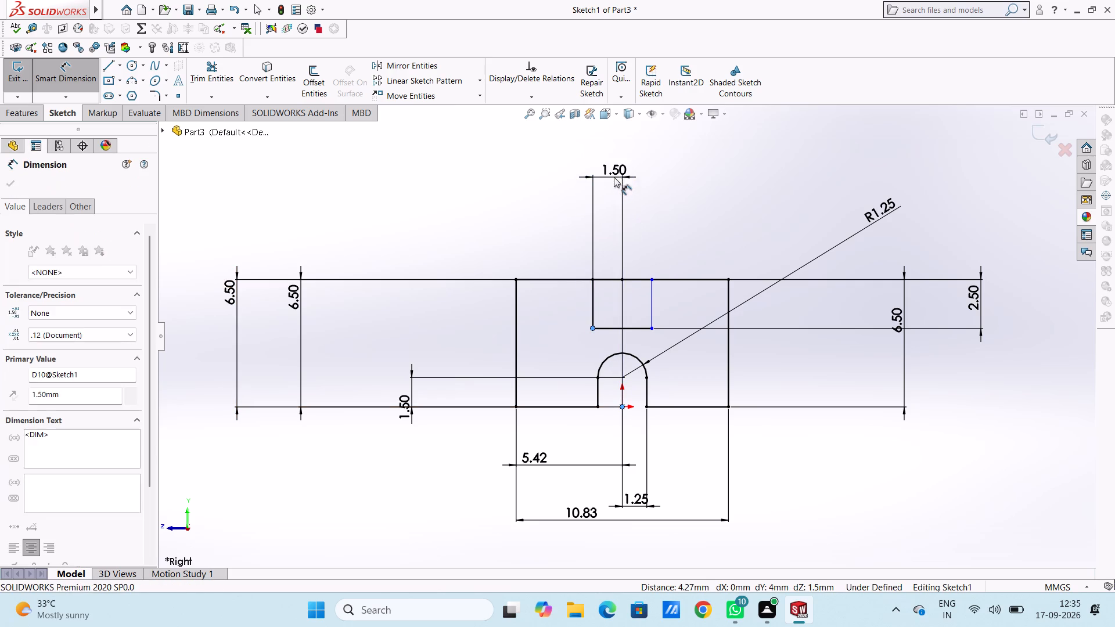
pyautogui.click(560, 163)
pyautogui.click(531, 182)
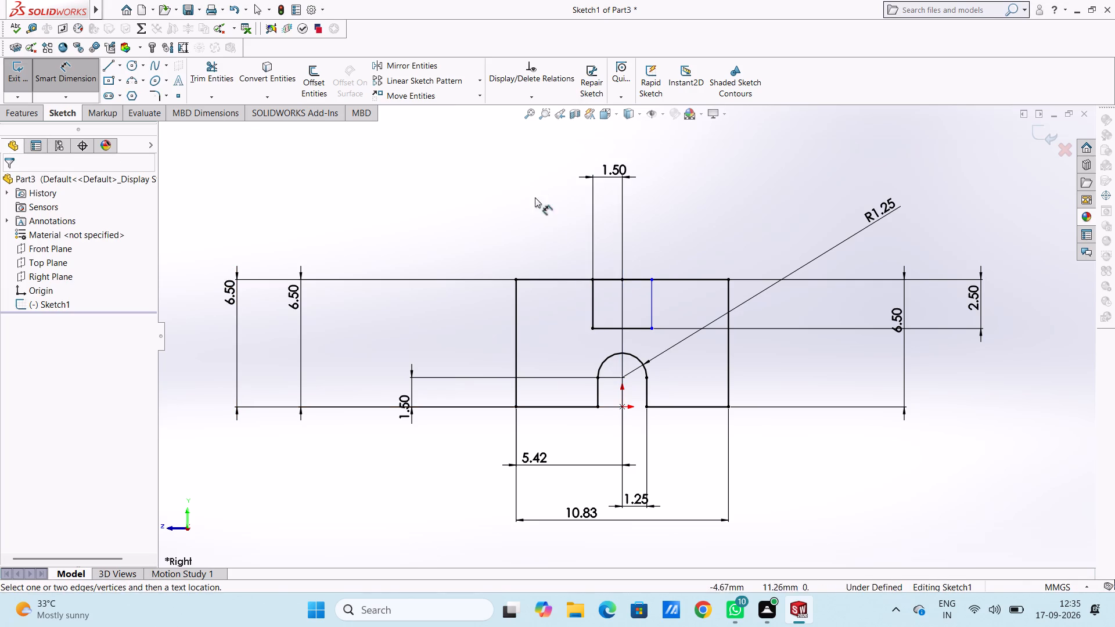
# Dimension the horizontal distance from the origin to the top notch's top-right corner, keeping the drawn distance.
pyautogui.click(622, 407)
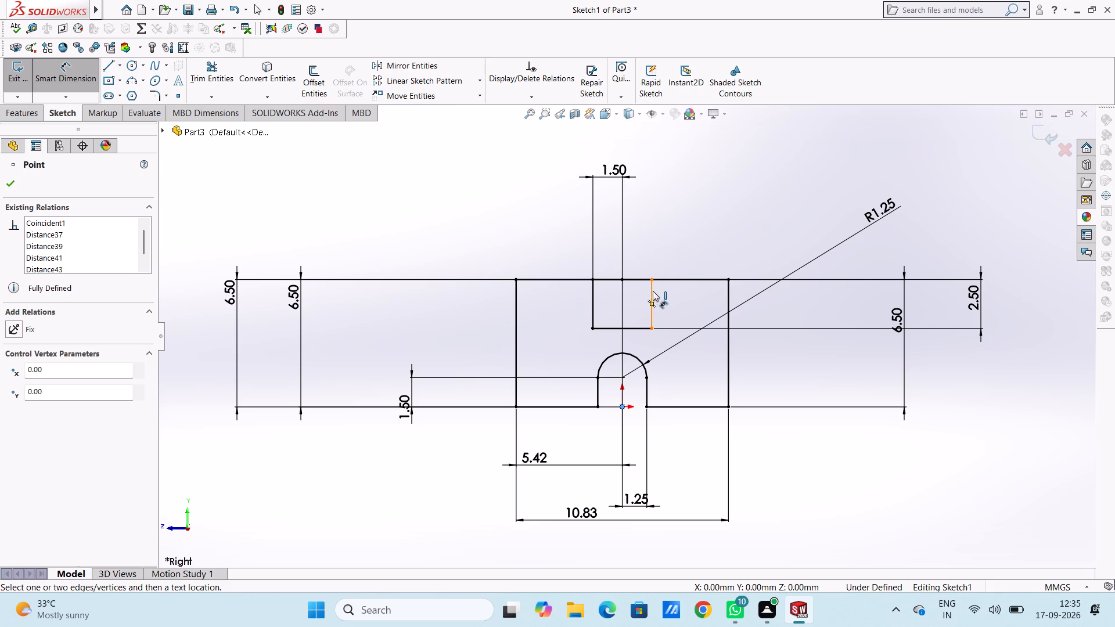
pyautogui.click(652, 279)
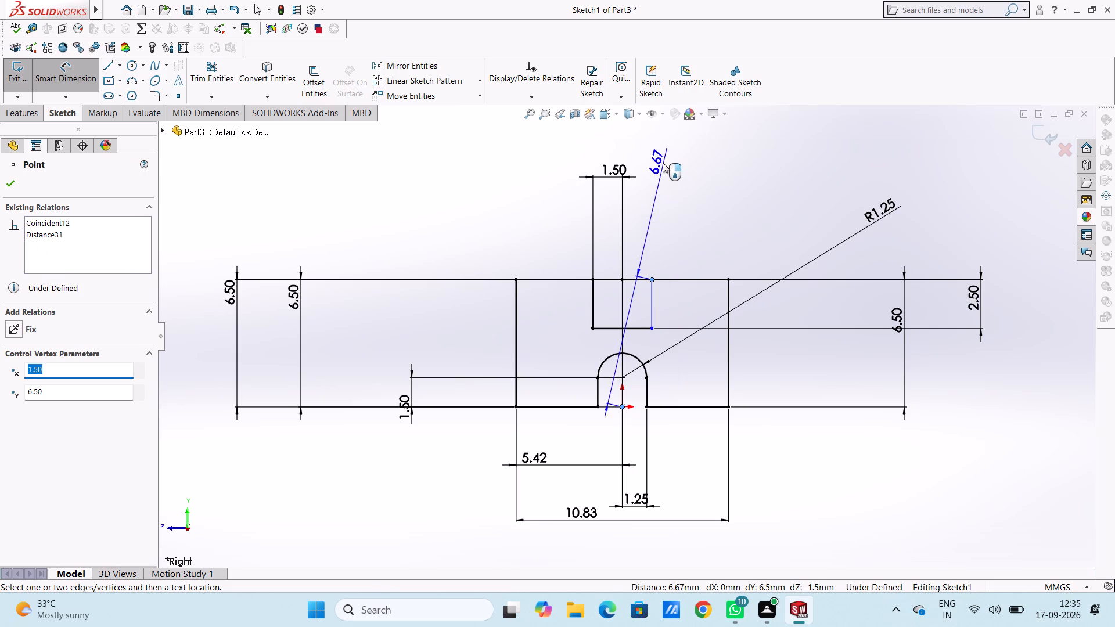
pyautogui.click(644, 154)
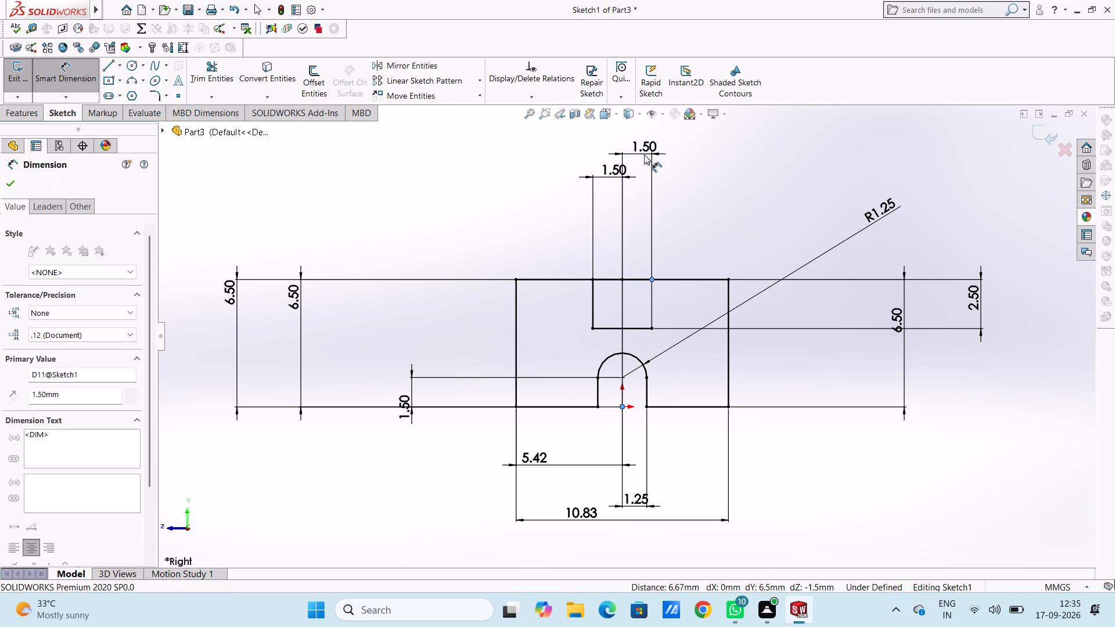
pyautogui.click(596, 138)
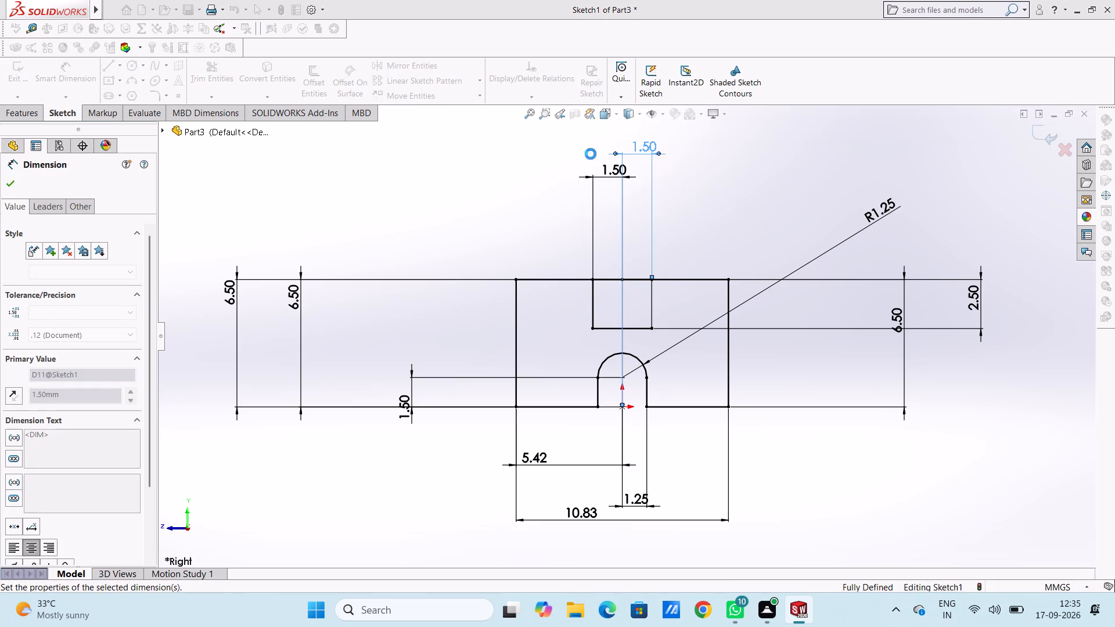
pyautogui.click(533, 198)
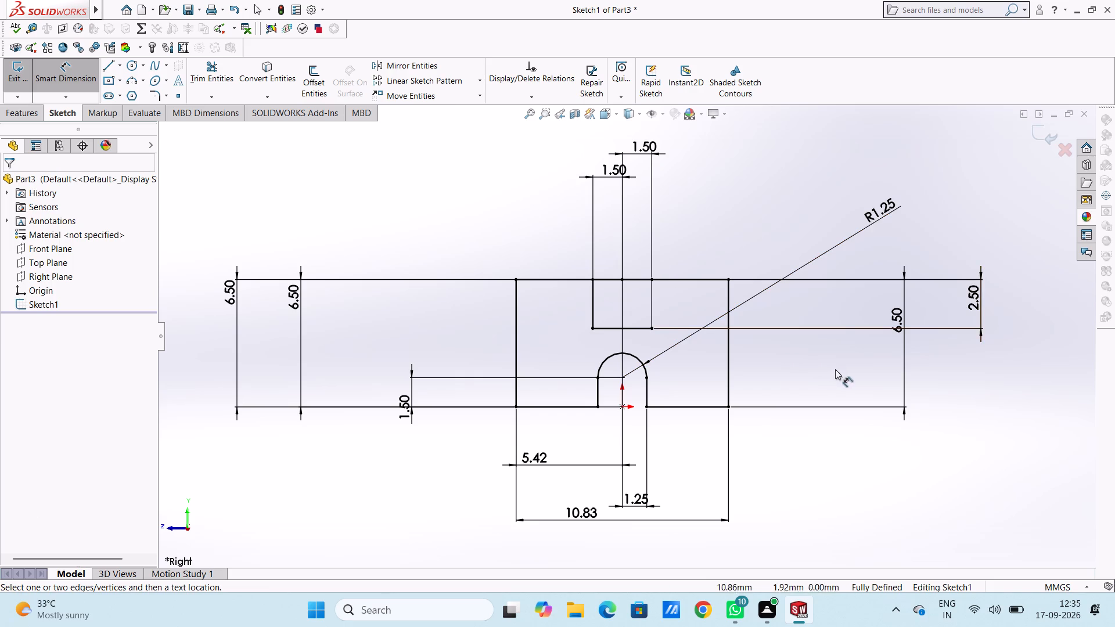
# Extrude the block region of the sketch, leaving the notch and arched slot open, as a blind boss 6 mm deep.
pyautogui.moveTo(835, 370); pyautogui.dragTo(765, 392, button='middle')
pyautogui.scroll(1, 832, 373)
pyautogui.moveTo(893, 399); pyautogui.dragTo(887, 402, button='middle')
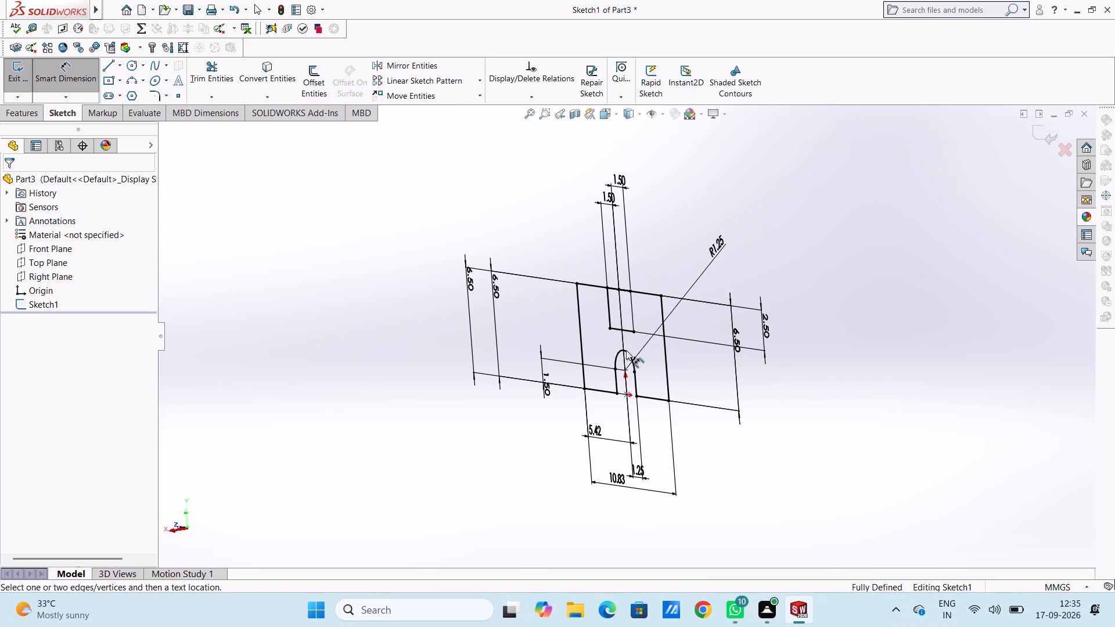
pyautogui.click(61, 90)
pyautogui.click(24, 111)
pyautogui.click(24, 82)
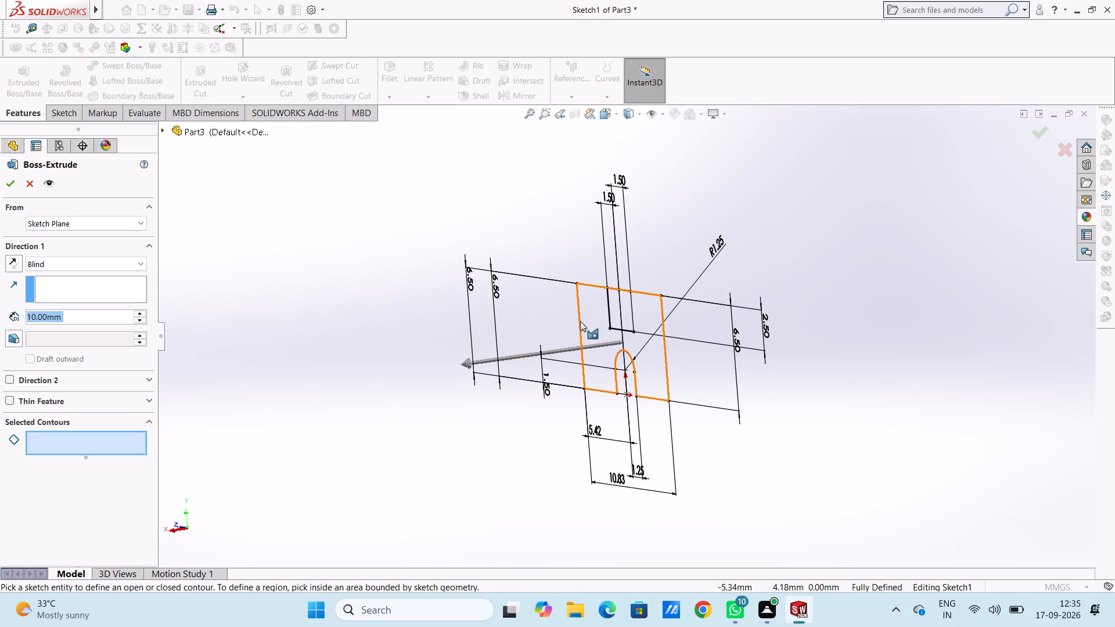
pyautogui.click(597, 321)
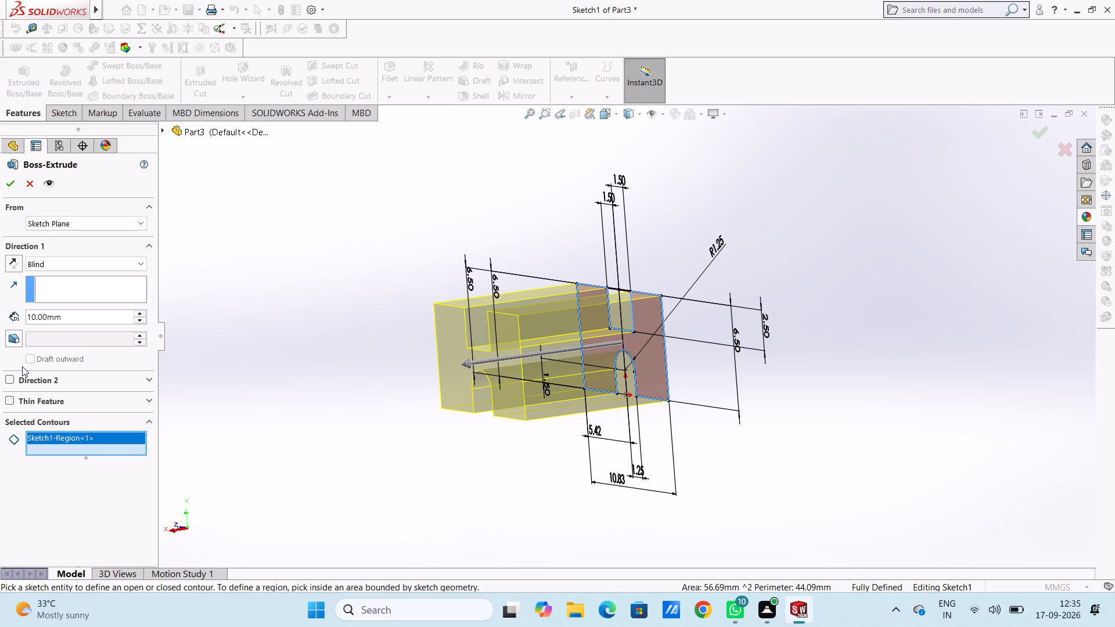
pyautogui.click(8, 402)
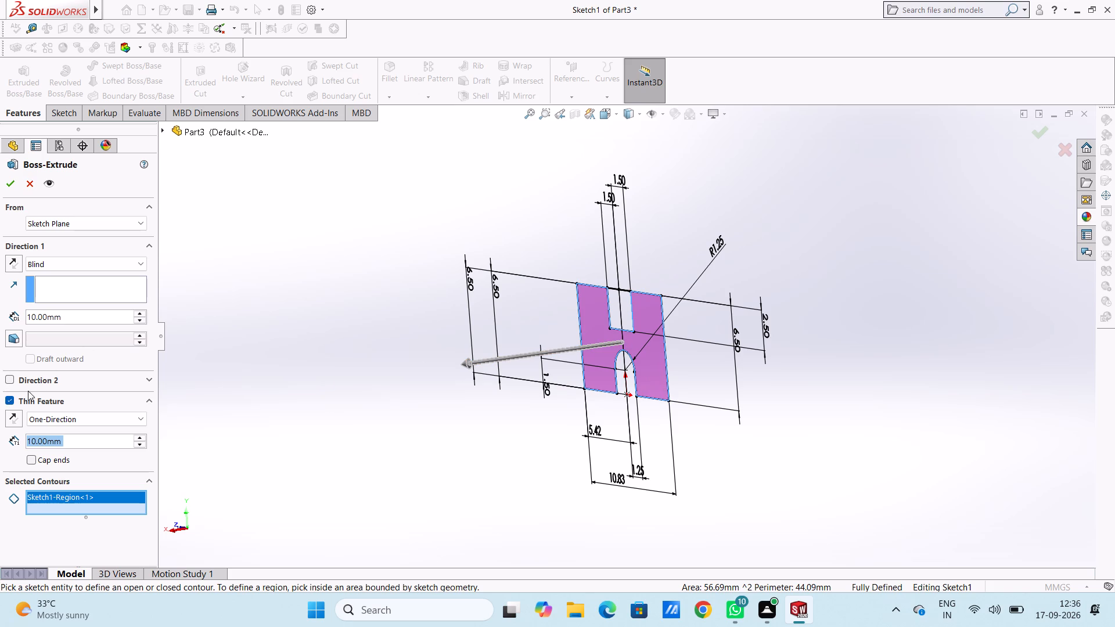
pyautogui.click(12, 401)
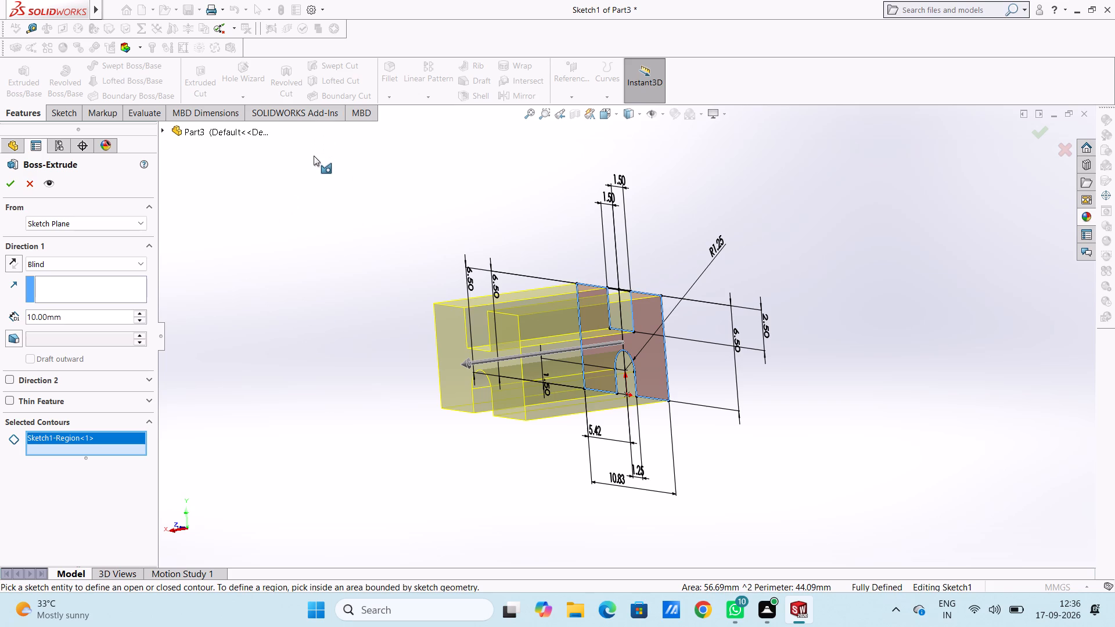
pyautogui.doubleClick(91, 322)
pyautogui.press('6')
pyautogui.press('Return')
pyautogui.click(13, 183)
pyautogui.click(314, 316)
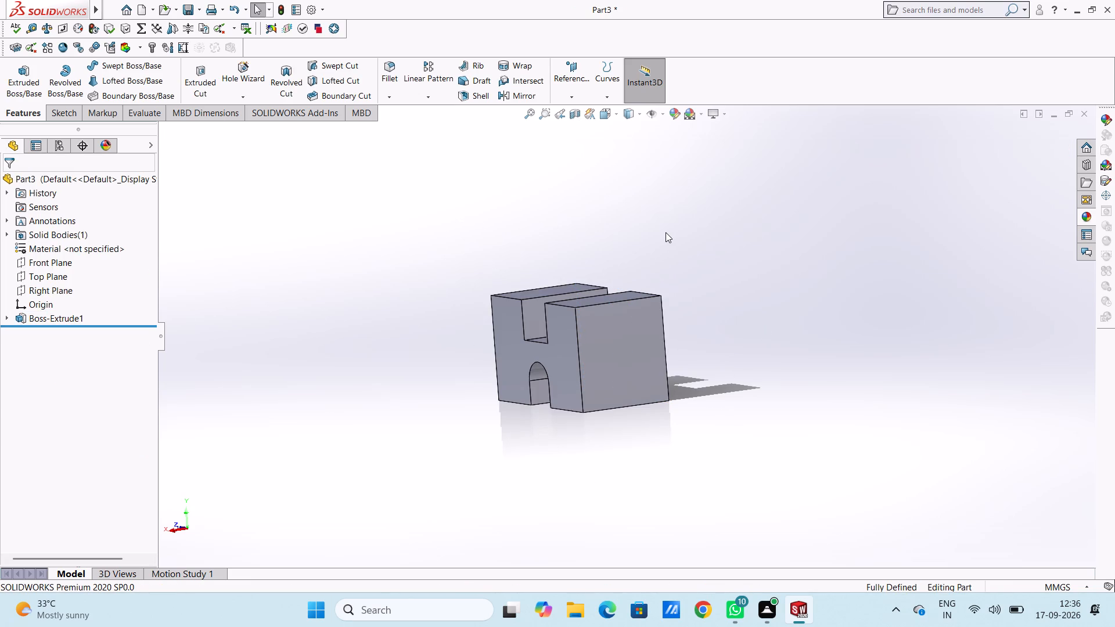
# Examine the extruded block's top notch, arched slot and side faces from several directions.
pyautogui.hotkey('ctrl', '1')
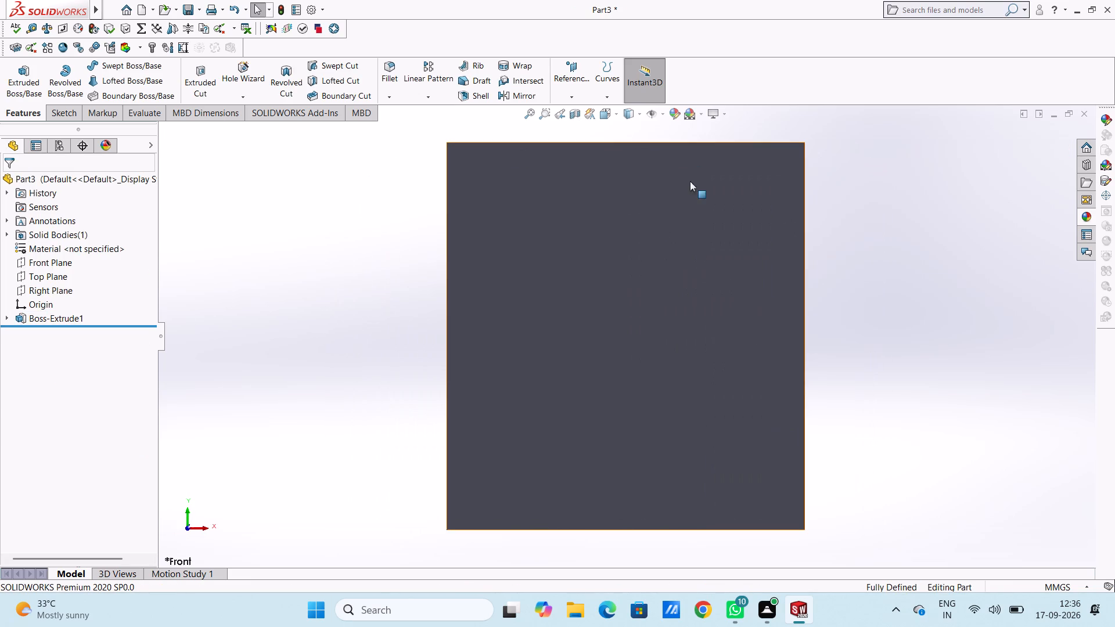
pyautogui.moveTo(958, 276); pyautogui.dragTo(810, 301, button='middle')
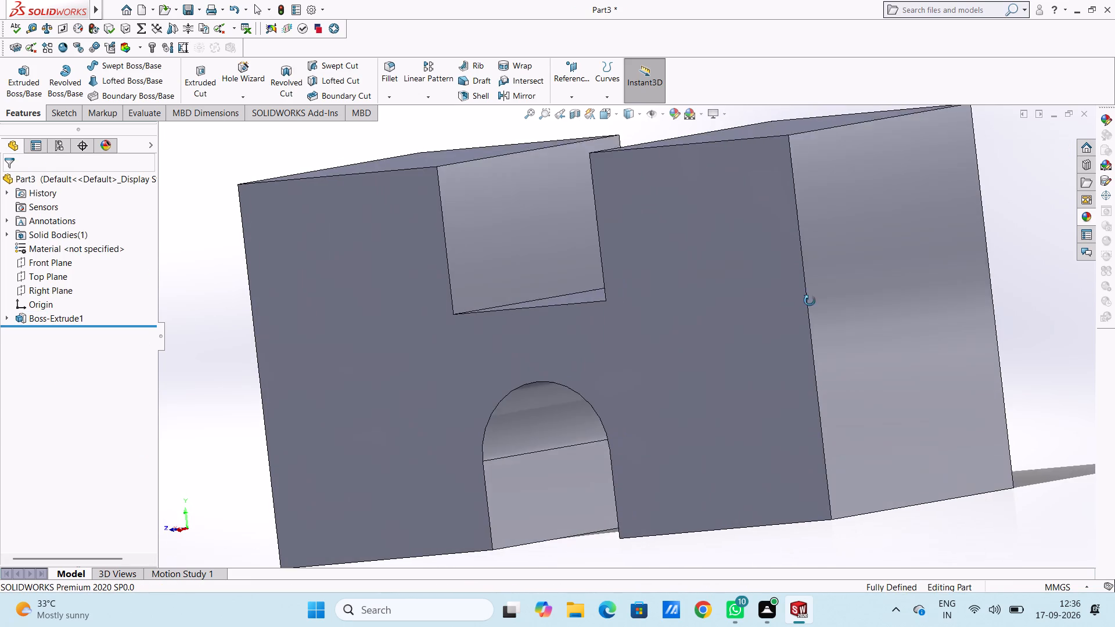
pyautogui.moveTo(810, 301); pyautogui.dragTo(831, 281, button='middle')
pyautogui.middleClick(846, 265)
pyautogui.scroll(2, 618, 405)
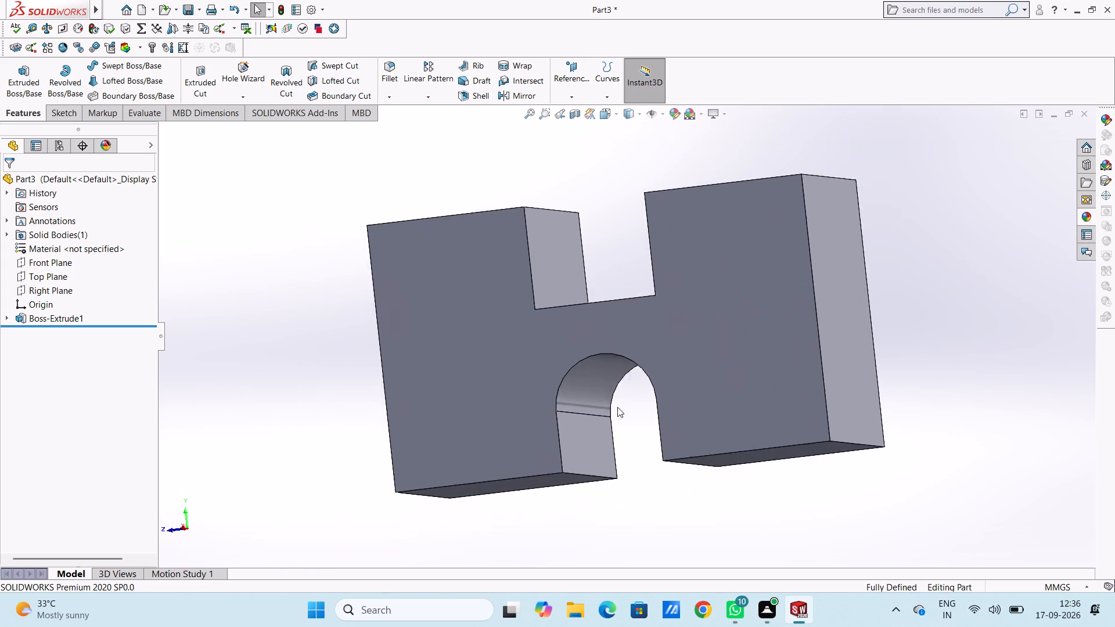
pyautogui.scroll(2, 617, 407)
pyautogui.moveTo(627, 394); pyautogui.dragTo(625, 433, button='middle')
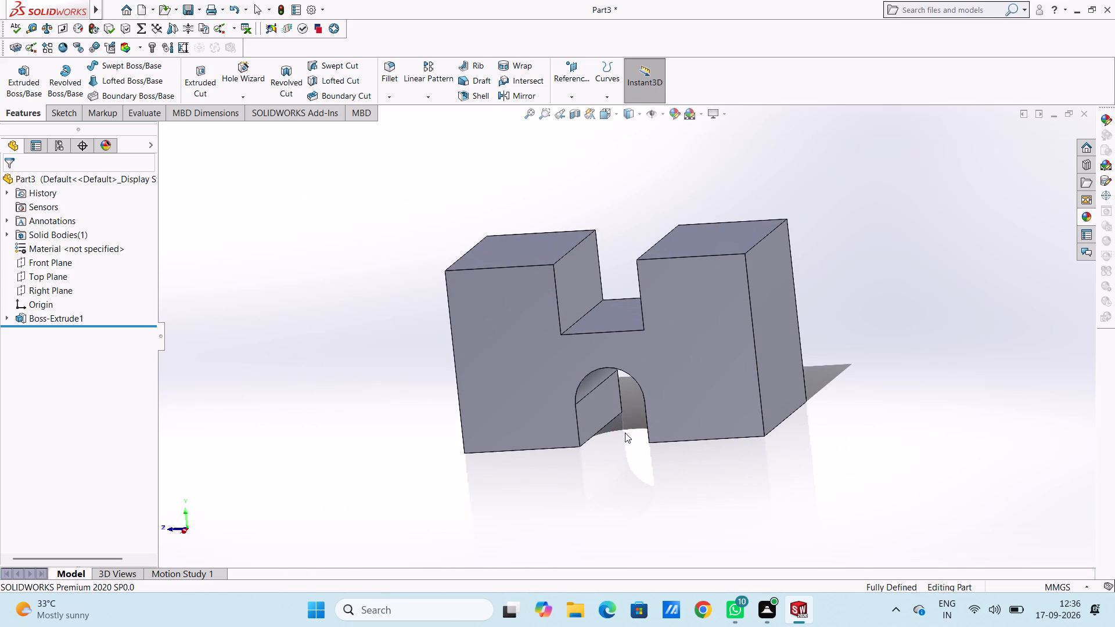
pyautogui.hotkey('ctrl', '2')
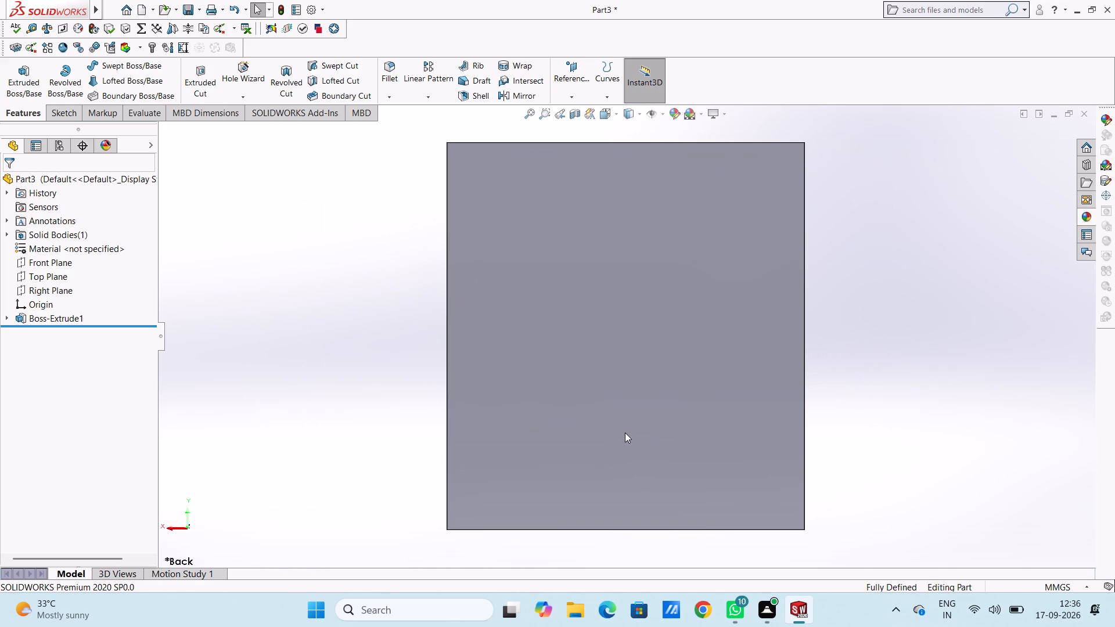
pyautogui.moveTo(366, 203); pyautogui.dragTo(327, 260, button='middle')
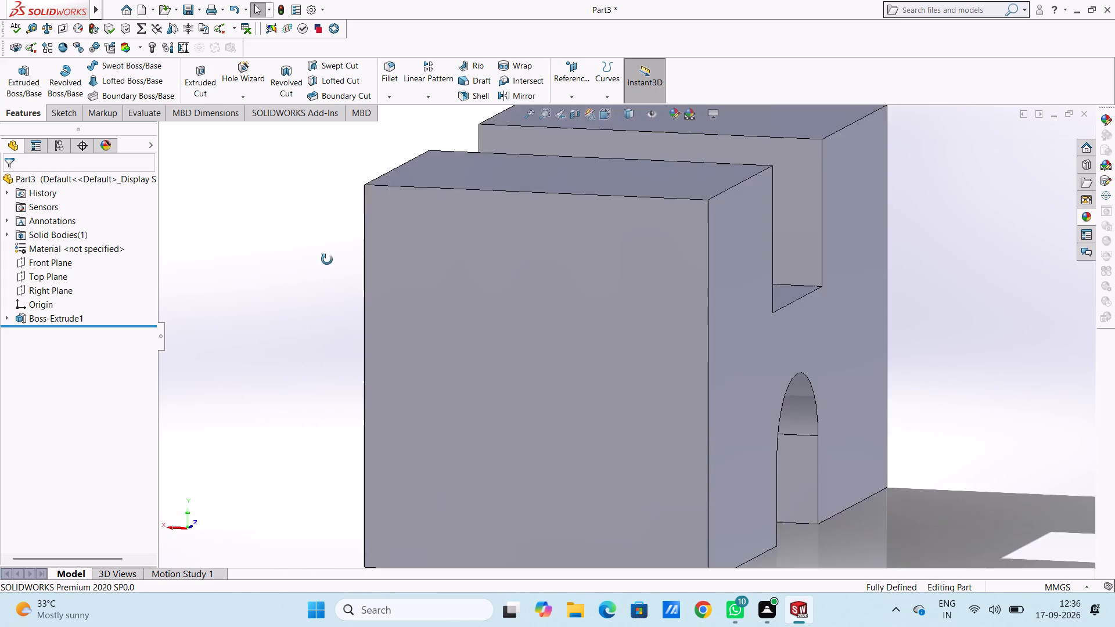
pyautogui.moveTo(327, 260); pyautogui.dragTo(377, 301, button='middle')
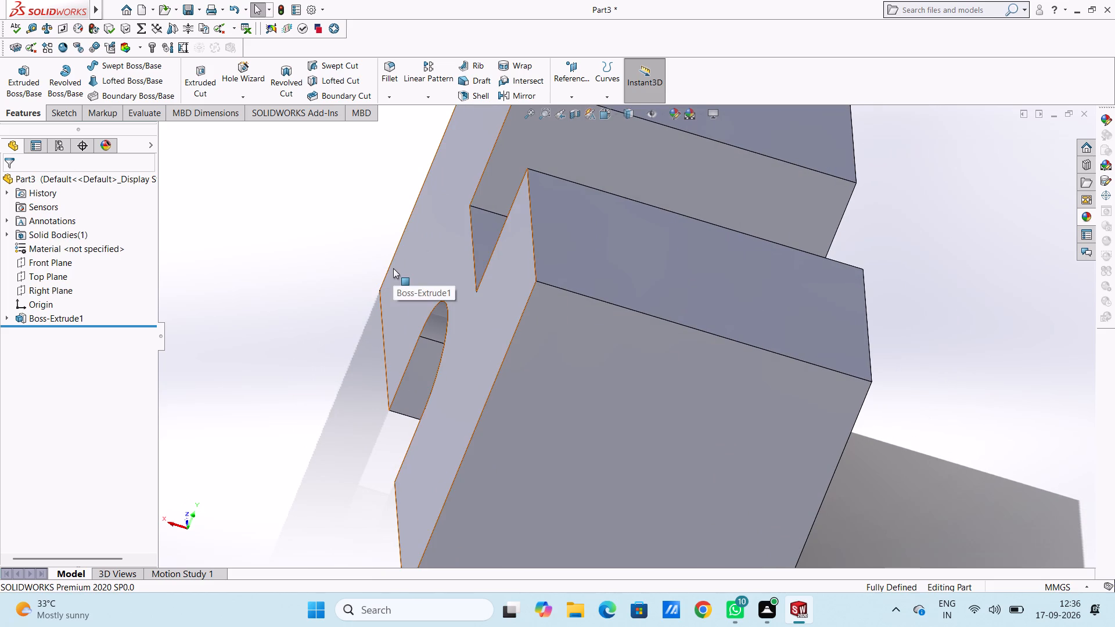
# Start a new sketch on the block's flat rectangular face that faces the Back view.
pyautogui.hotkey('ctrl', '2')
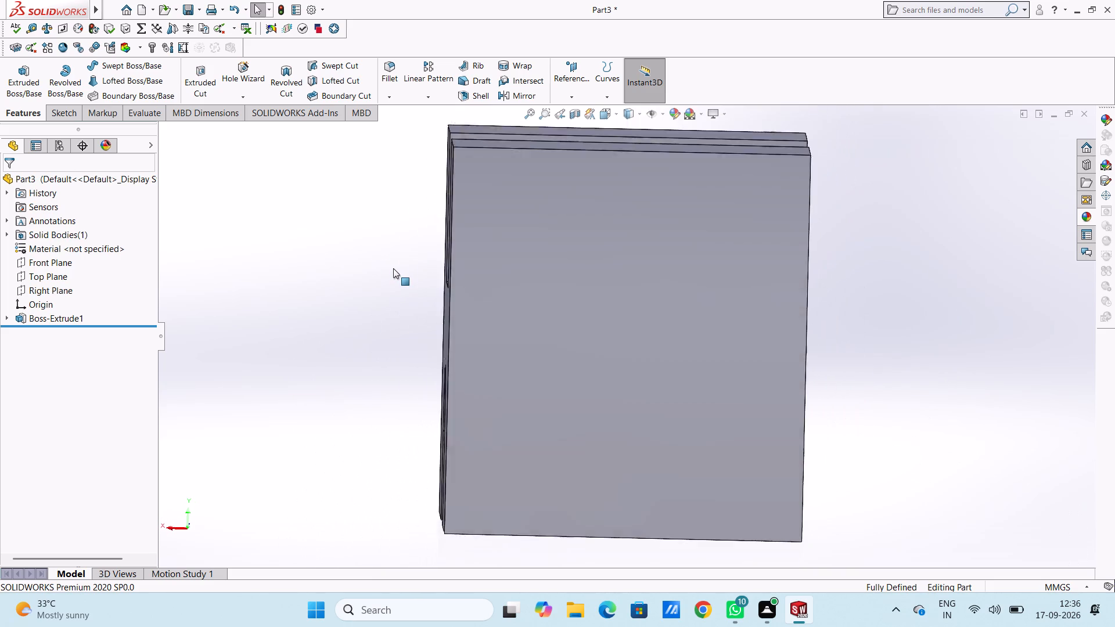
pyautogui.click(563, 240)
pyautogui.click(612, 208)
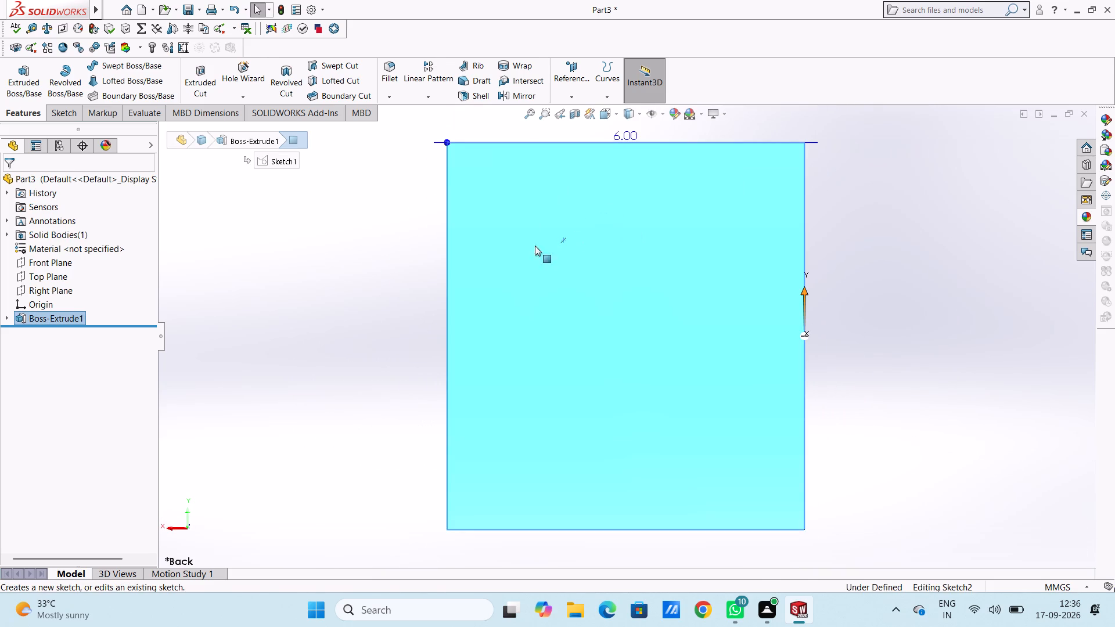
pyautogui.click(288, 266)
# Trace the face's outline with four connected lines, forming a closed rectangle 6 mm wide and 6.5 mm high.
pyautogui.scroll(3, 317, 269)
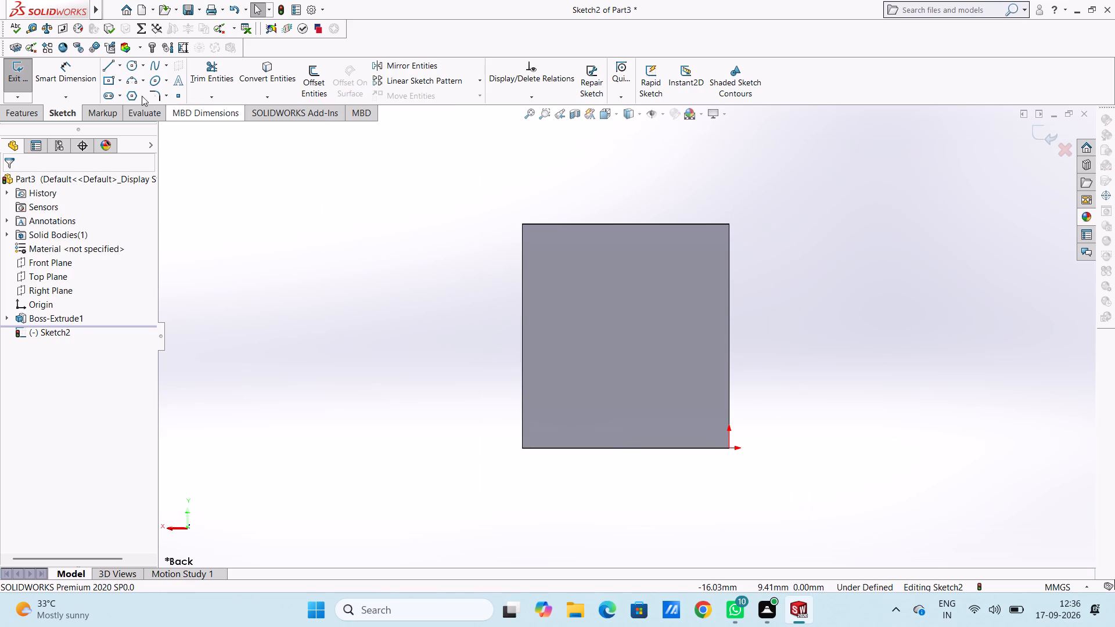
pyautogui.click(106, 69)
pyautogui.scroll(-1, 565, 401)
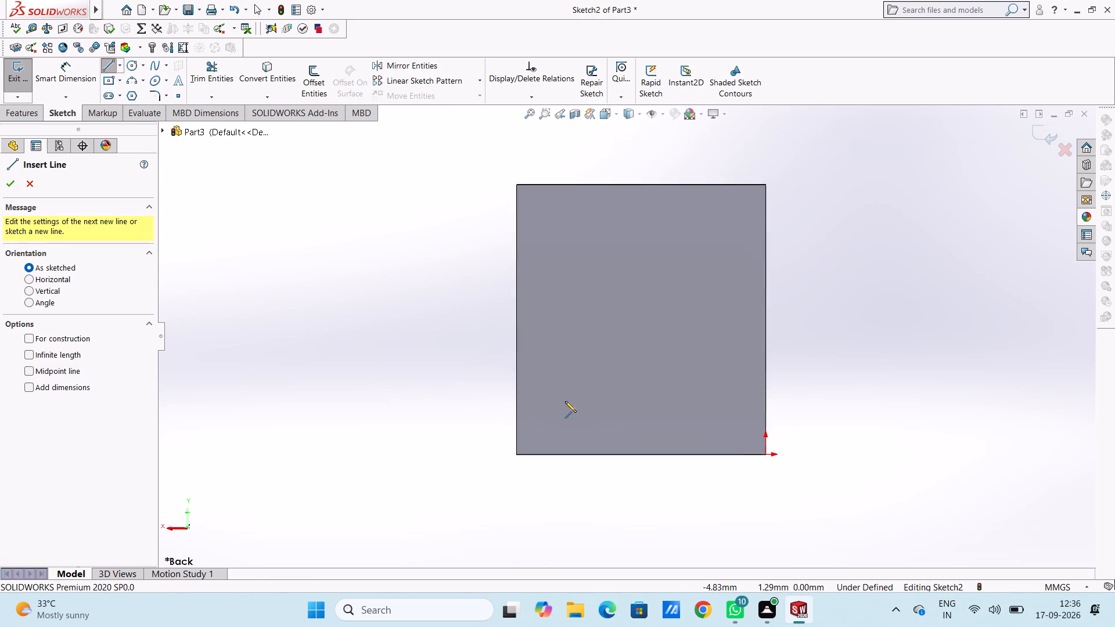
pyautogui.scroll(-2, 565, 401)
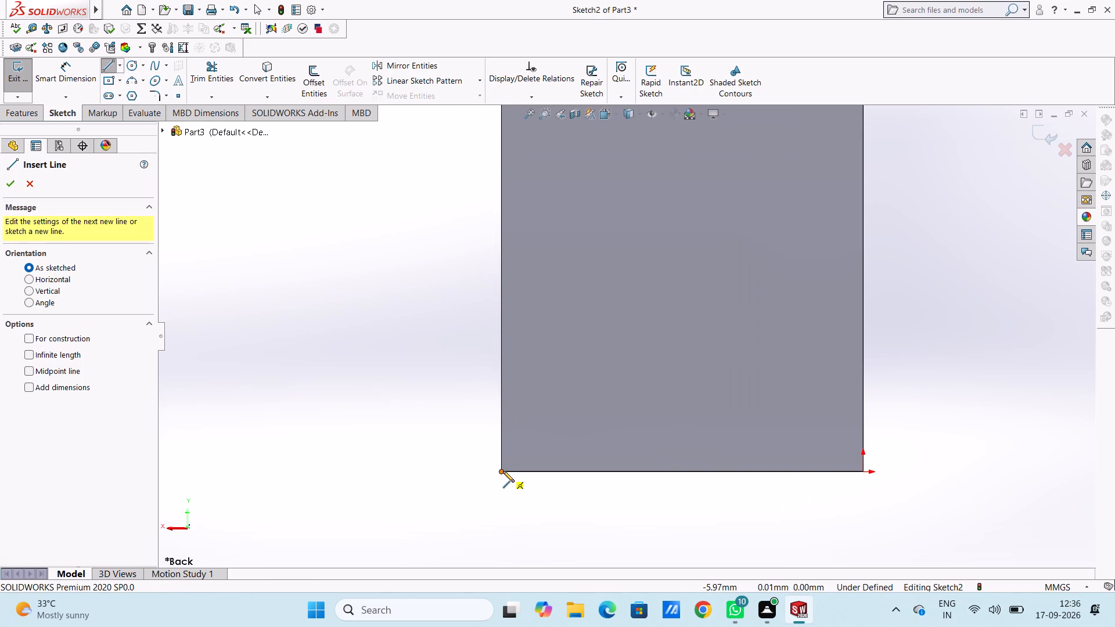
pyautogui.click(503, 471)
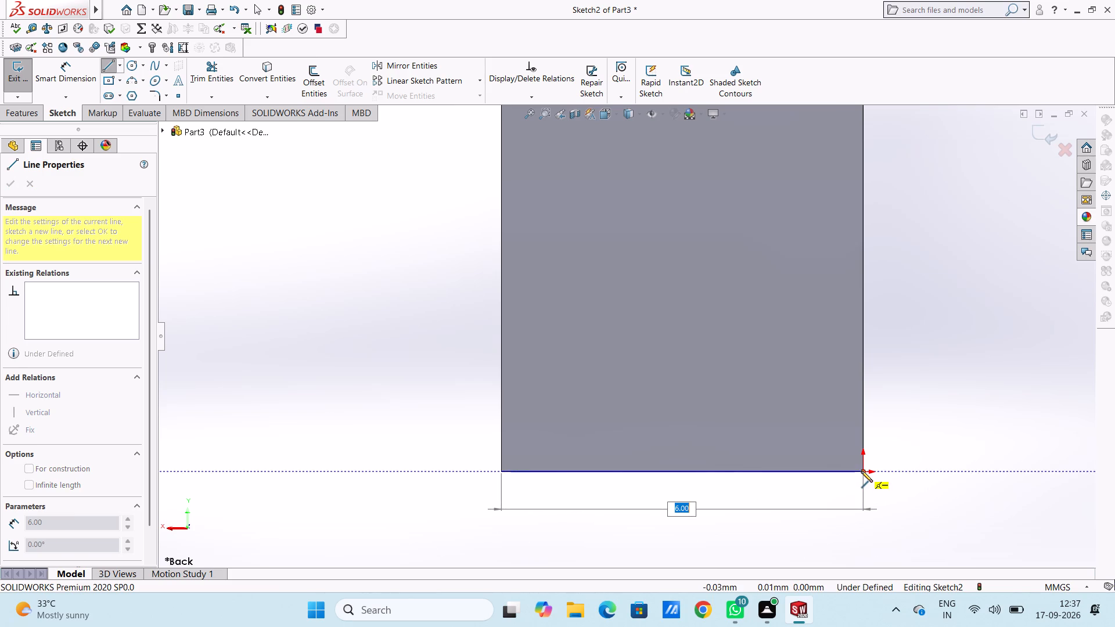
pyautogui.click(861, 471)
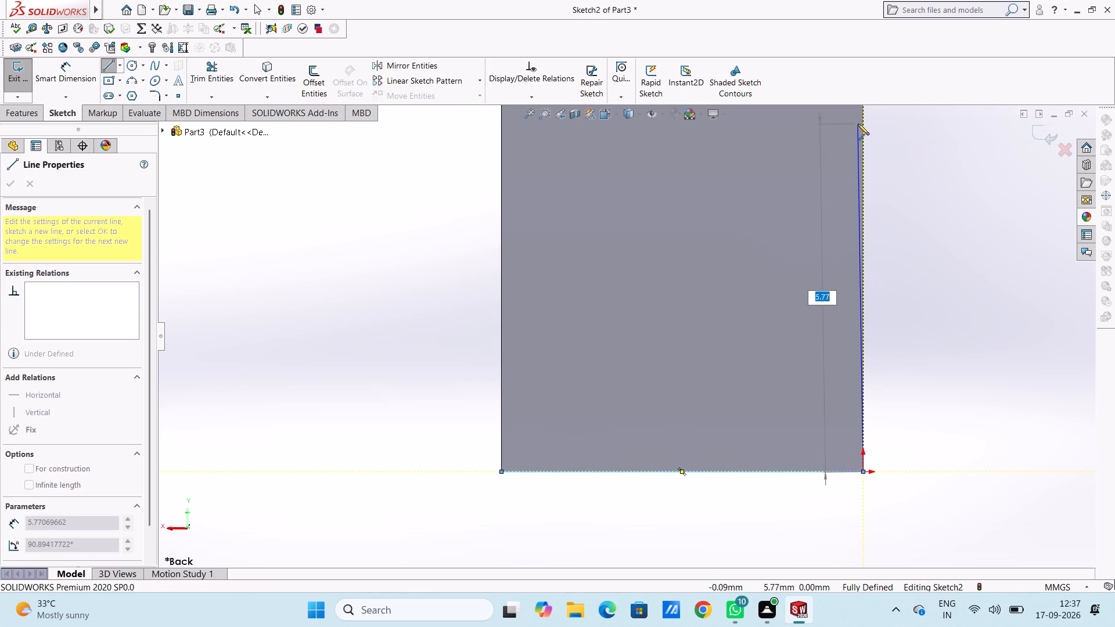
pyautogui.scroll(1, 858, 124)
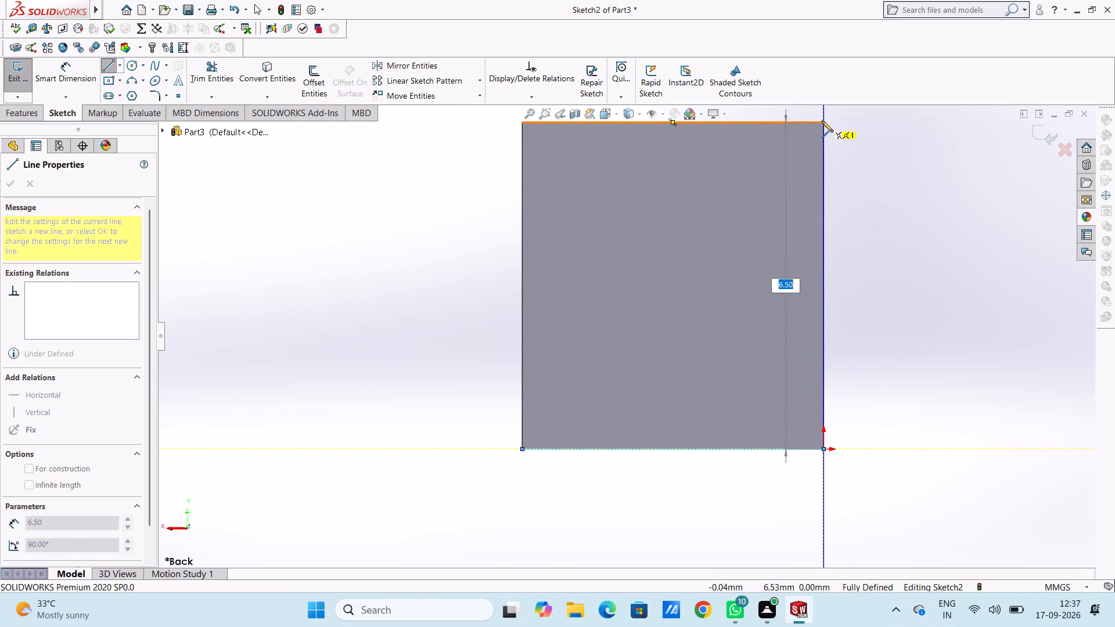
pyautogui.click(822, 122)
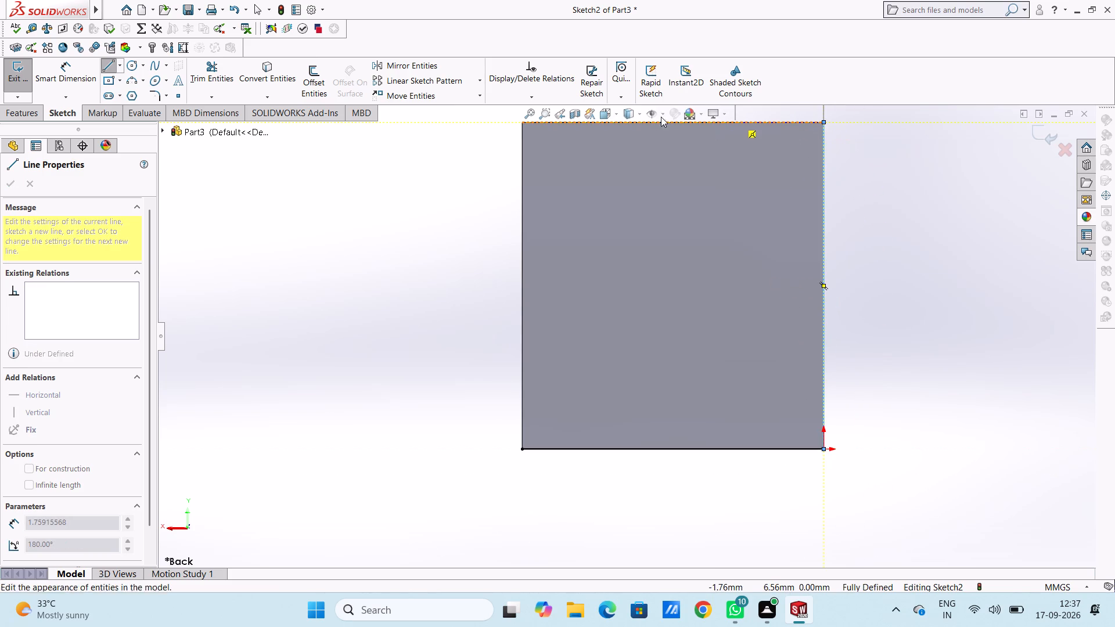
pyautogui.click(521, 122)
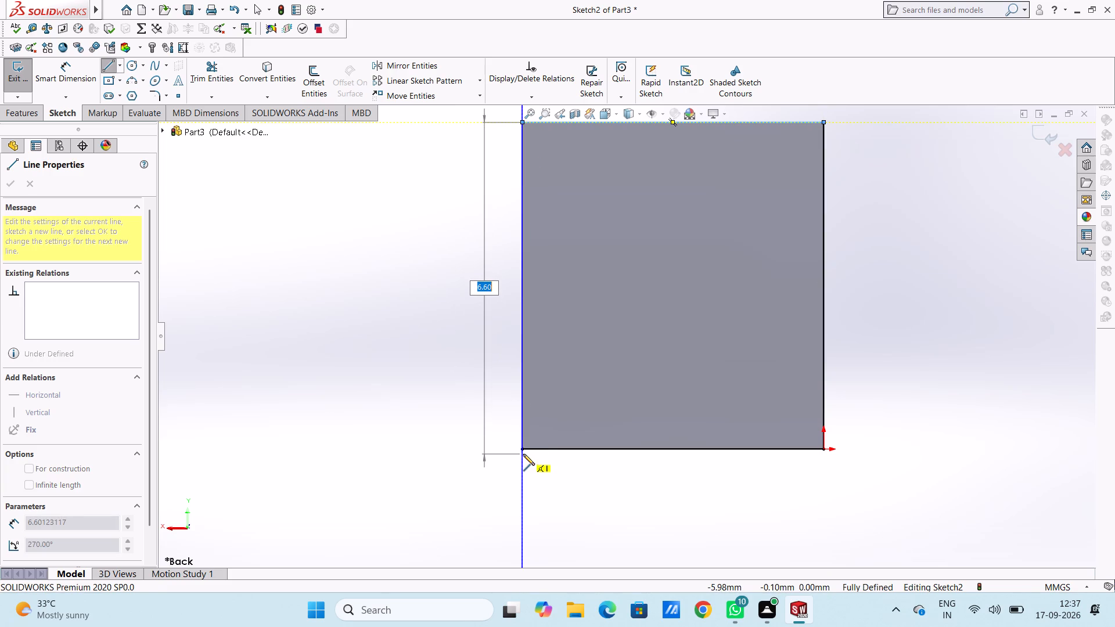
pyautogui.click(522, 448)
pyautogui.press('Escape')
pyautogui.press('Escape')
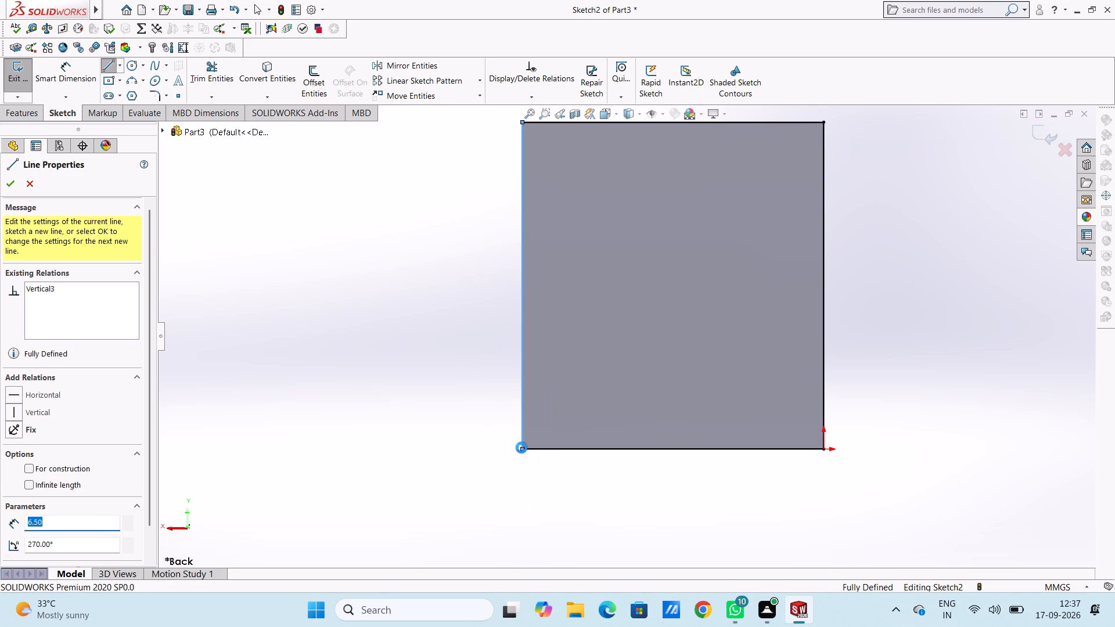
pyautogui.press('Escape')
# Offset the whole rectangle chain inward by 0.1 mm, with the offset dimension added.
pyautogui.scroll(2, 652, 304)
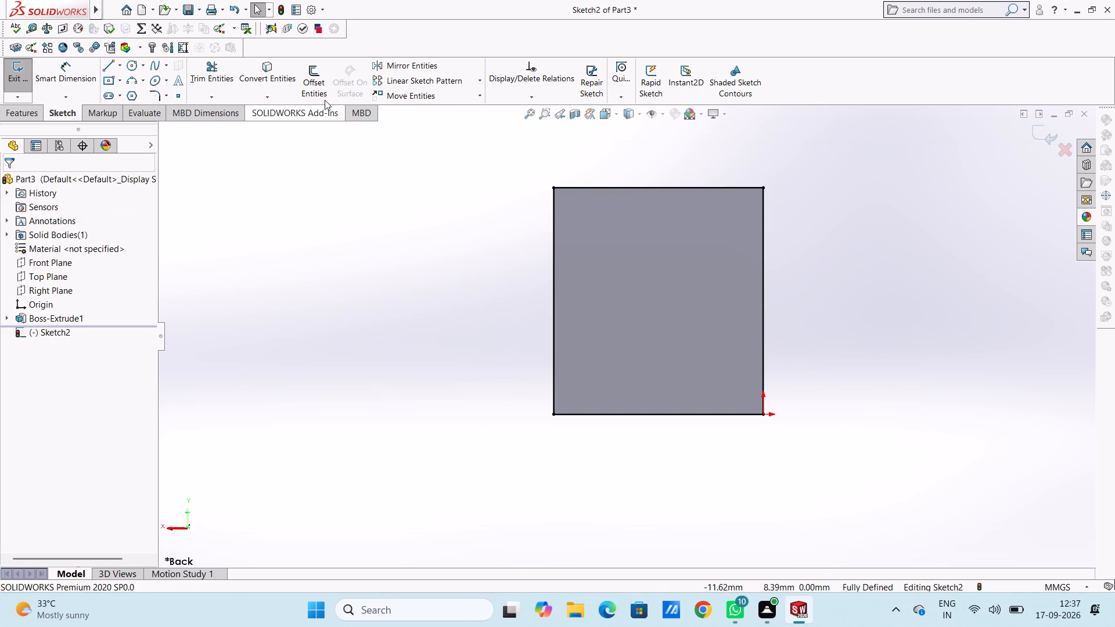
pyautogui.click(320, 83)
pyautogui.click(552, 221)
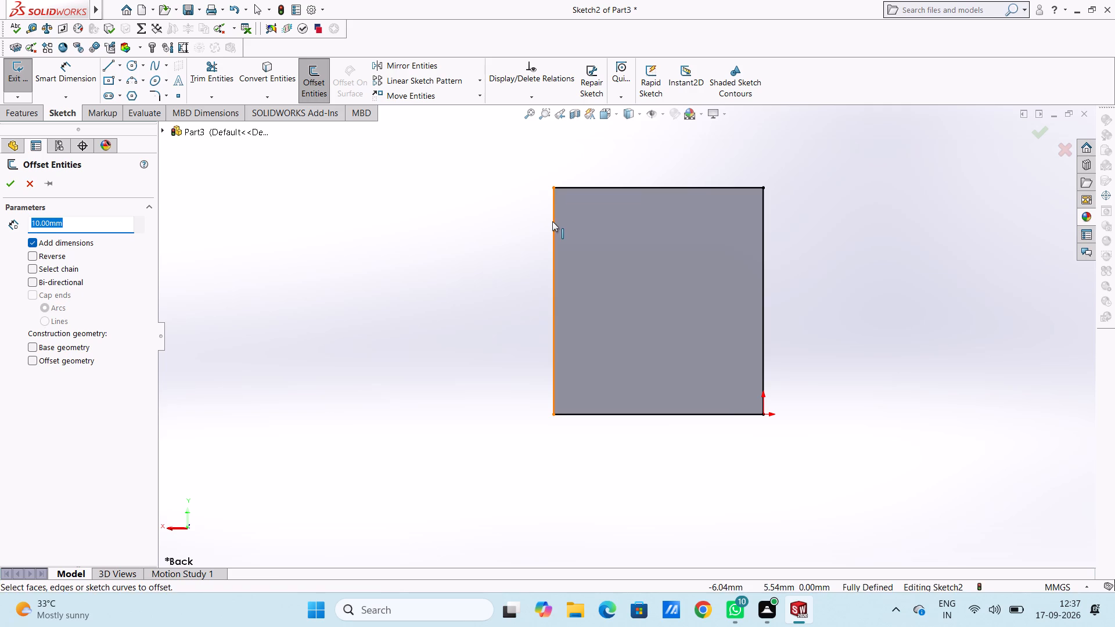
pyautogui.click(32, 268)
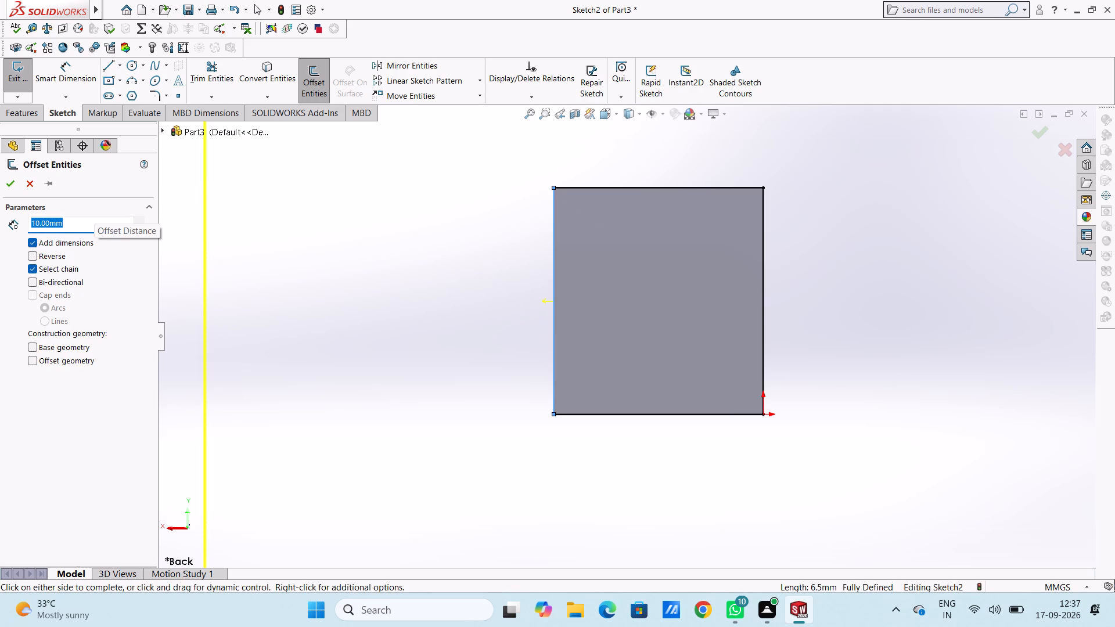
pyautogui.press('1')
pyautogui.press('Return')
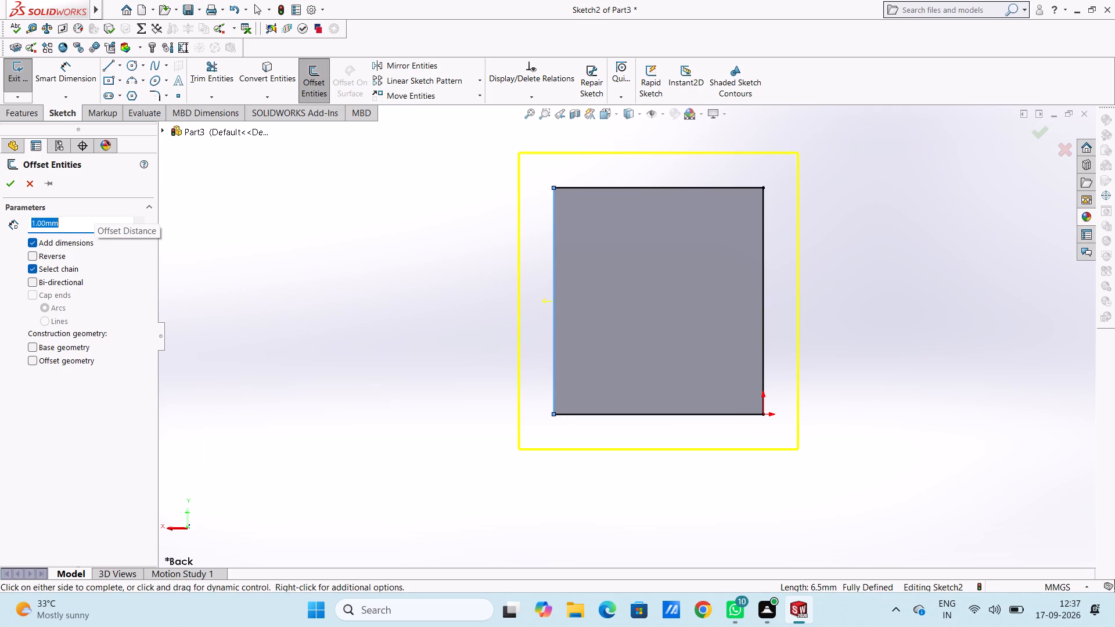
pyautogui.click(33, 257)
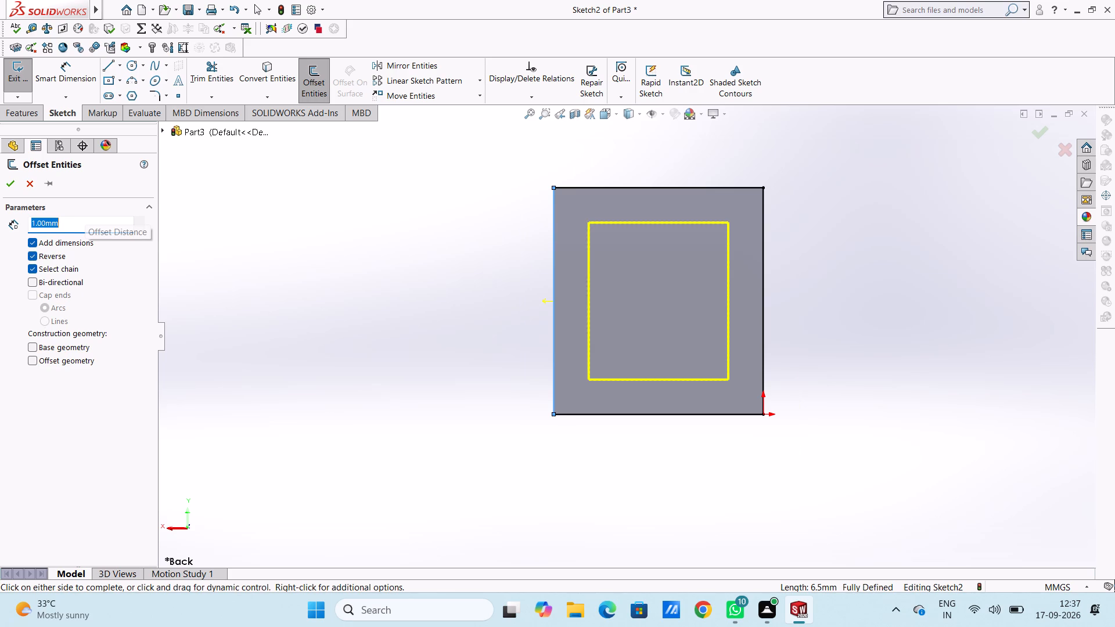
pyautogui.write('0.5')
pyautogui.press('Return')
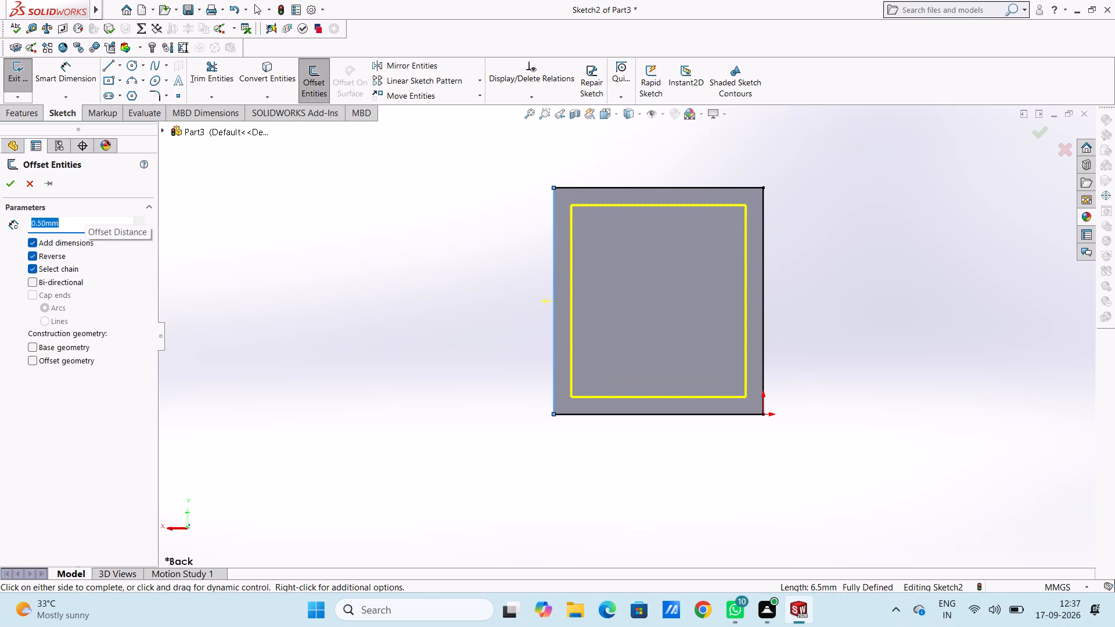
pyautogui.write('.3')
pyautogui.press('Return')
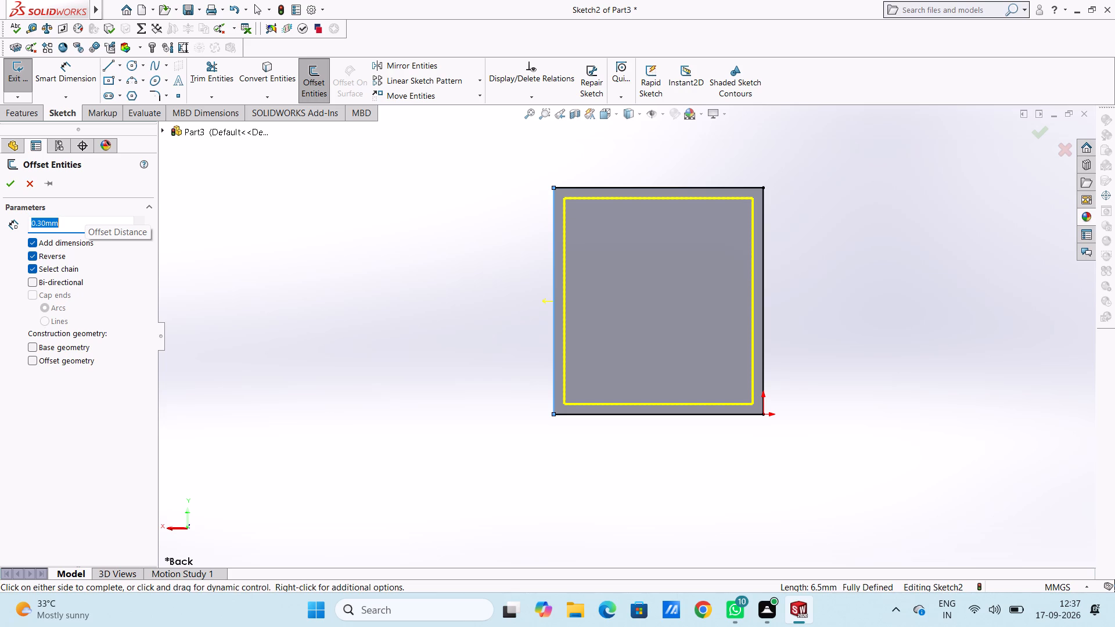
pyautogui.write('0.2')
pyautogui.press('Return')
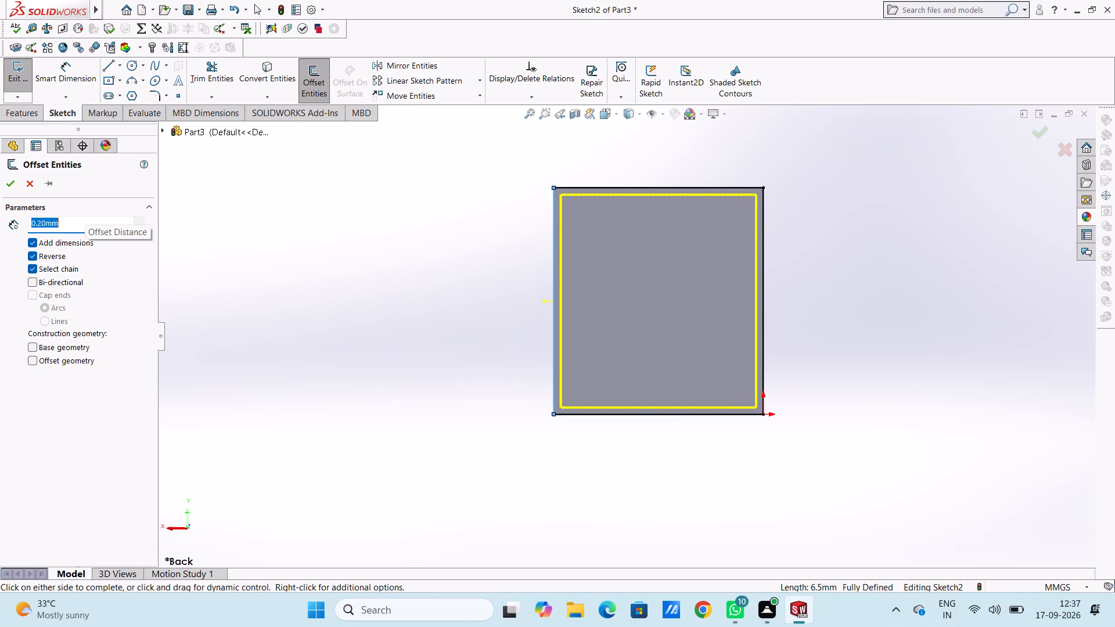
pyautogui.write('0.1')
pyautogui.press('Return')
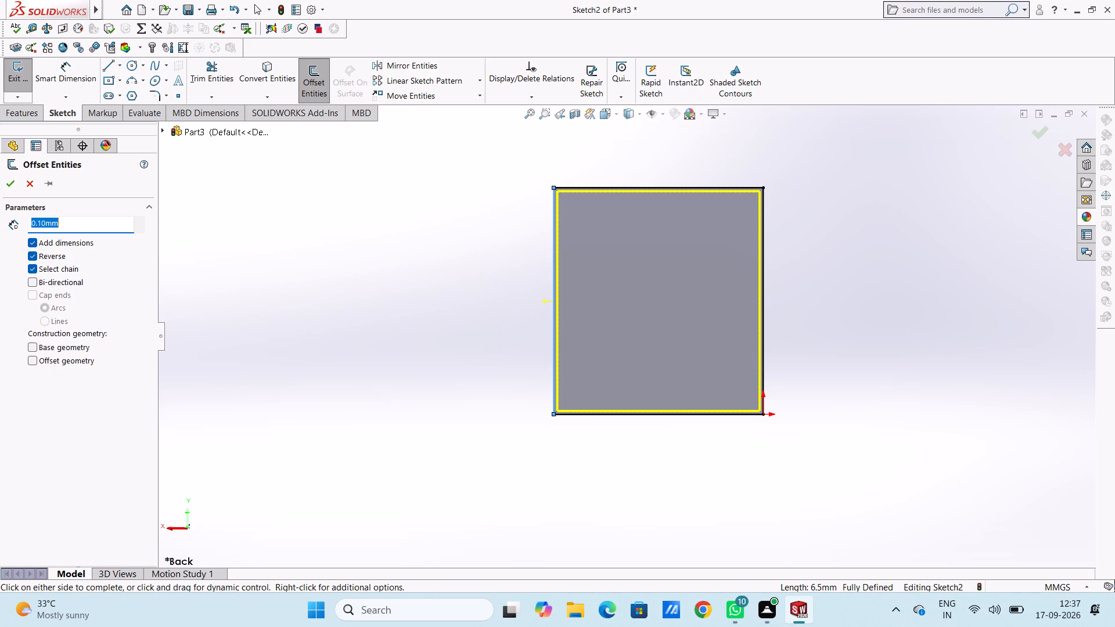
pyautogui.scroll(-2, 610, 238)
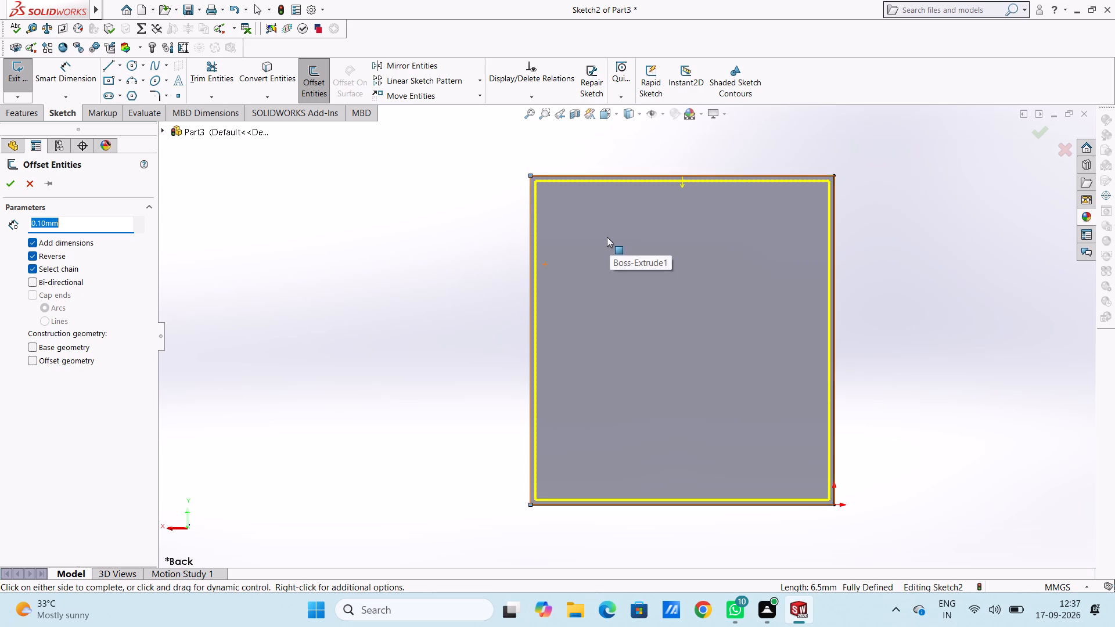
pyautogui.scroll(3, 607, 237)
pyautogui.click(8, 185)
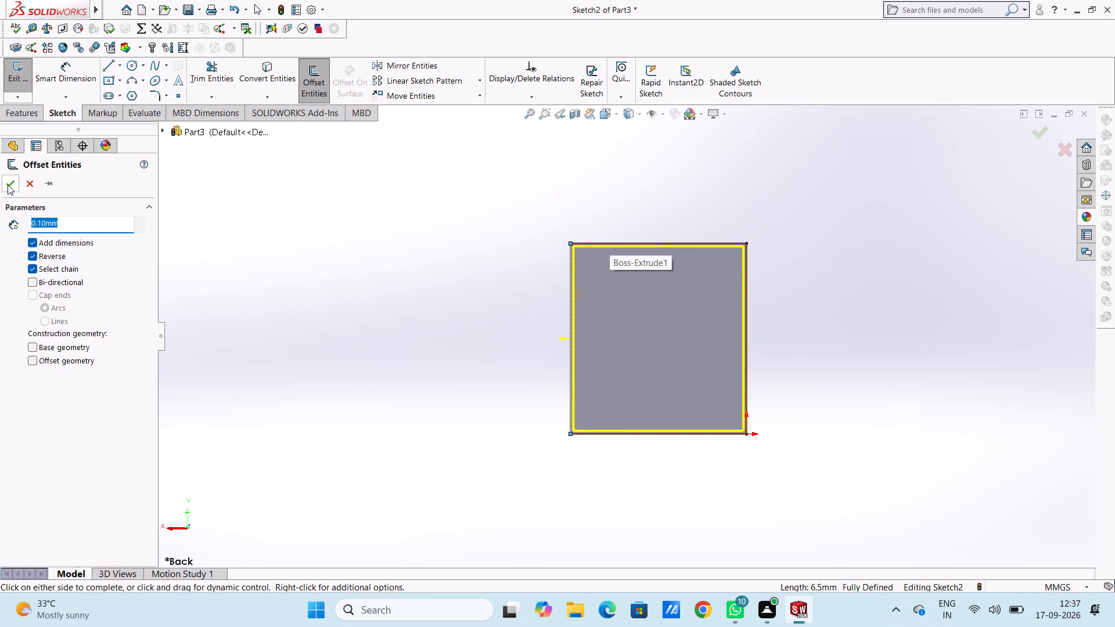
pyautogui.click(312, 261)
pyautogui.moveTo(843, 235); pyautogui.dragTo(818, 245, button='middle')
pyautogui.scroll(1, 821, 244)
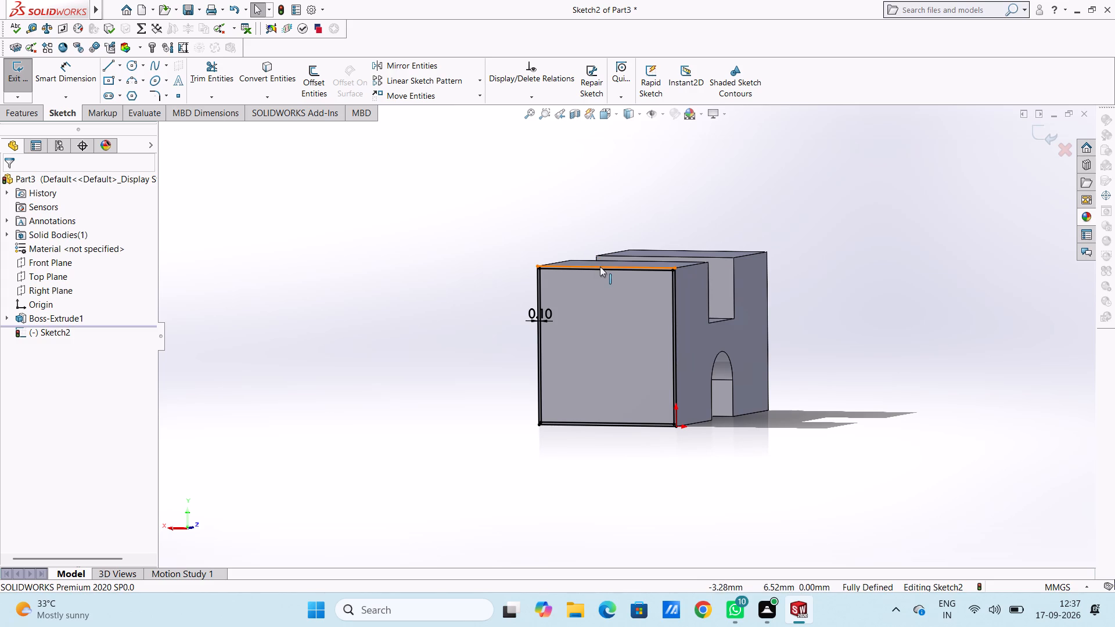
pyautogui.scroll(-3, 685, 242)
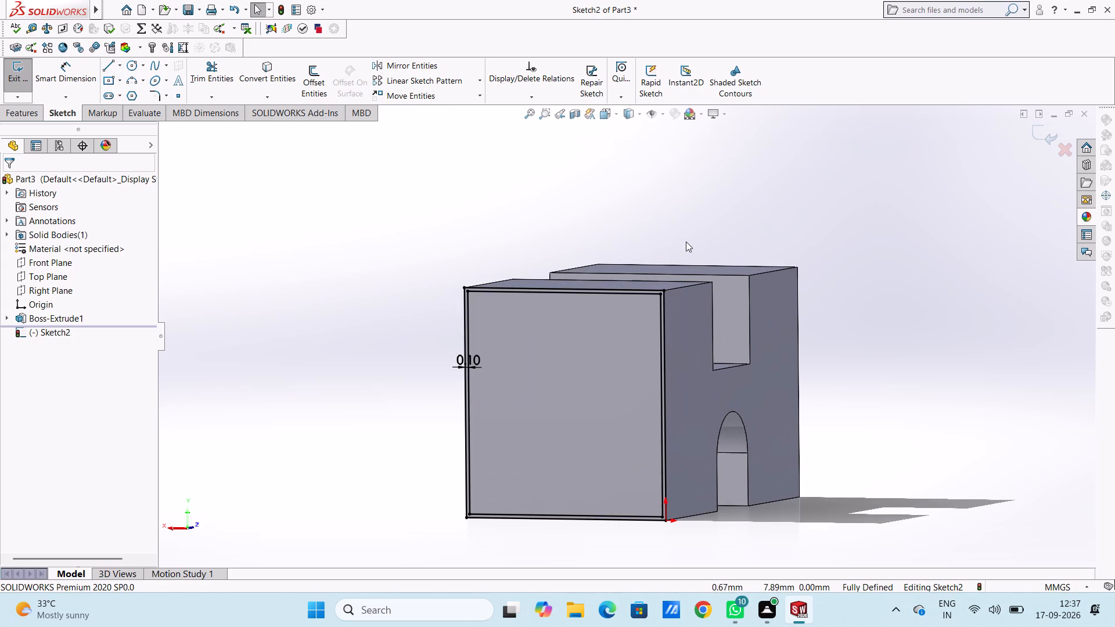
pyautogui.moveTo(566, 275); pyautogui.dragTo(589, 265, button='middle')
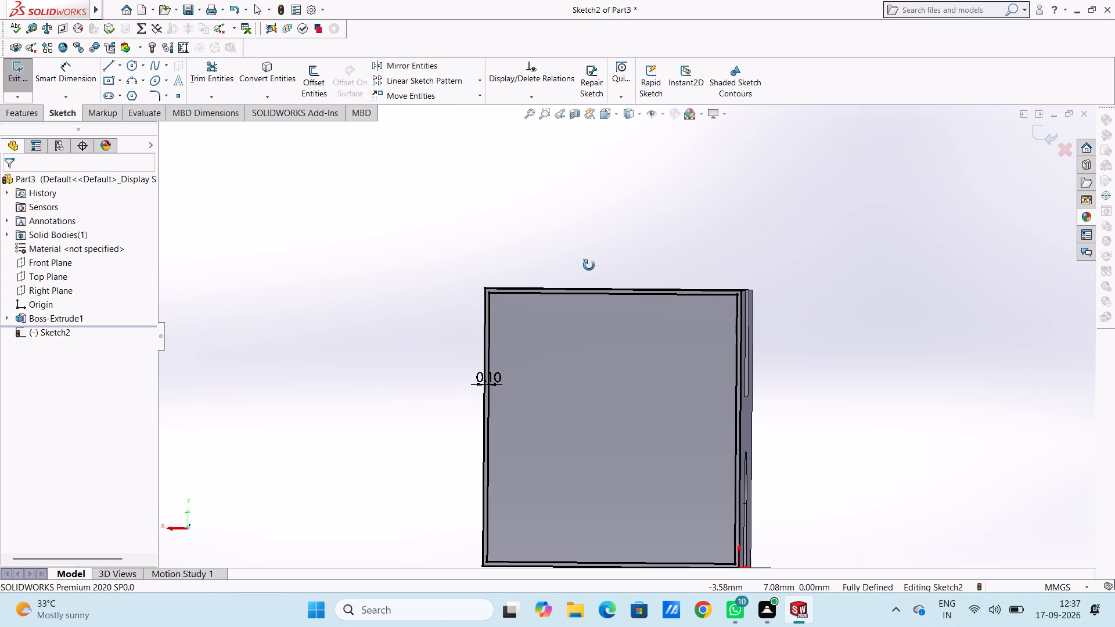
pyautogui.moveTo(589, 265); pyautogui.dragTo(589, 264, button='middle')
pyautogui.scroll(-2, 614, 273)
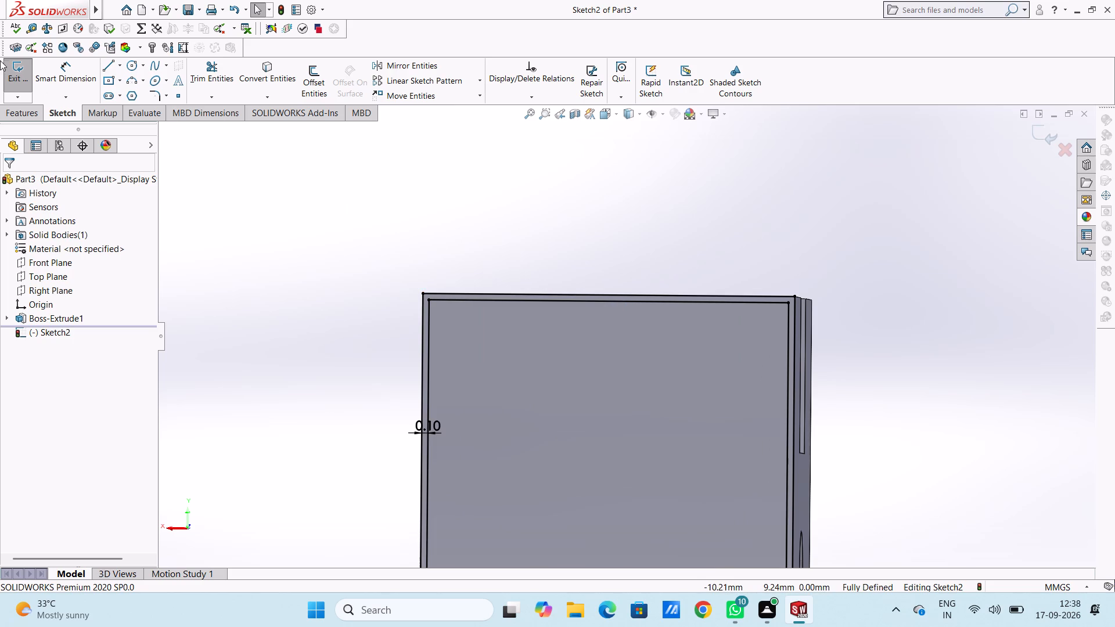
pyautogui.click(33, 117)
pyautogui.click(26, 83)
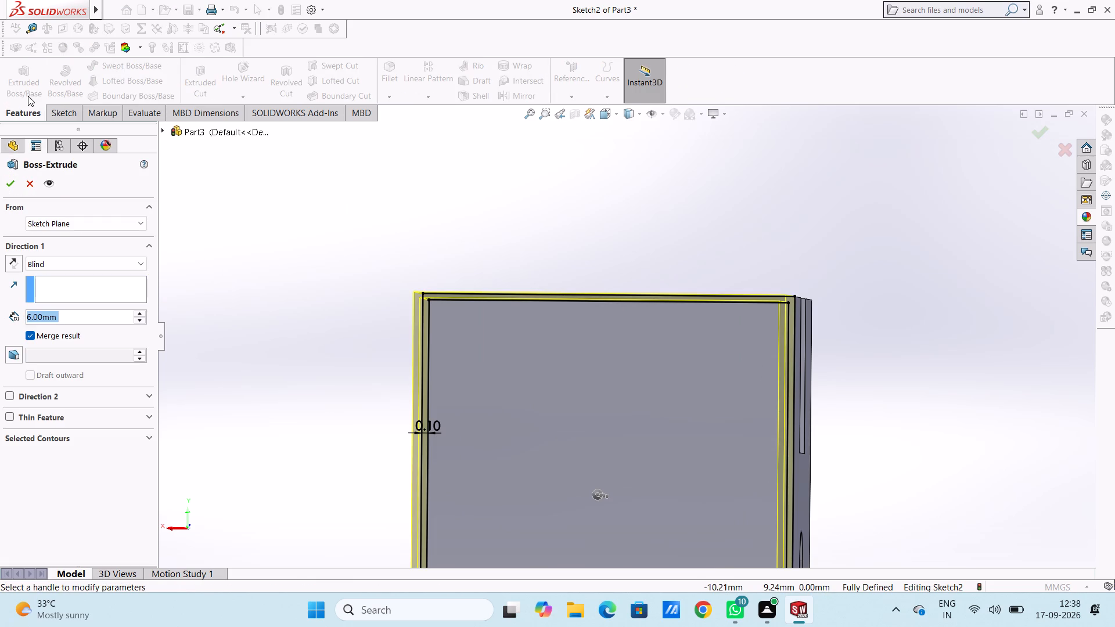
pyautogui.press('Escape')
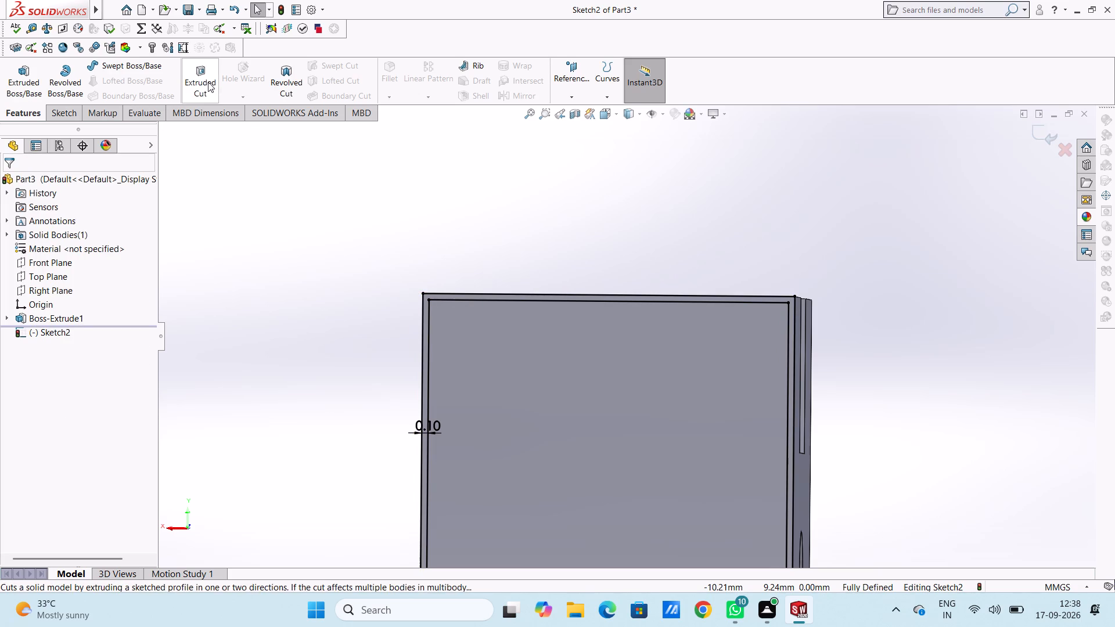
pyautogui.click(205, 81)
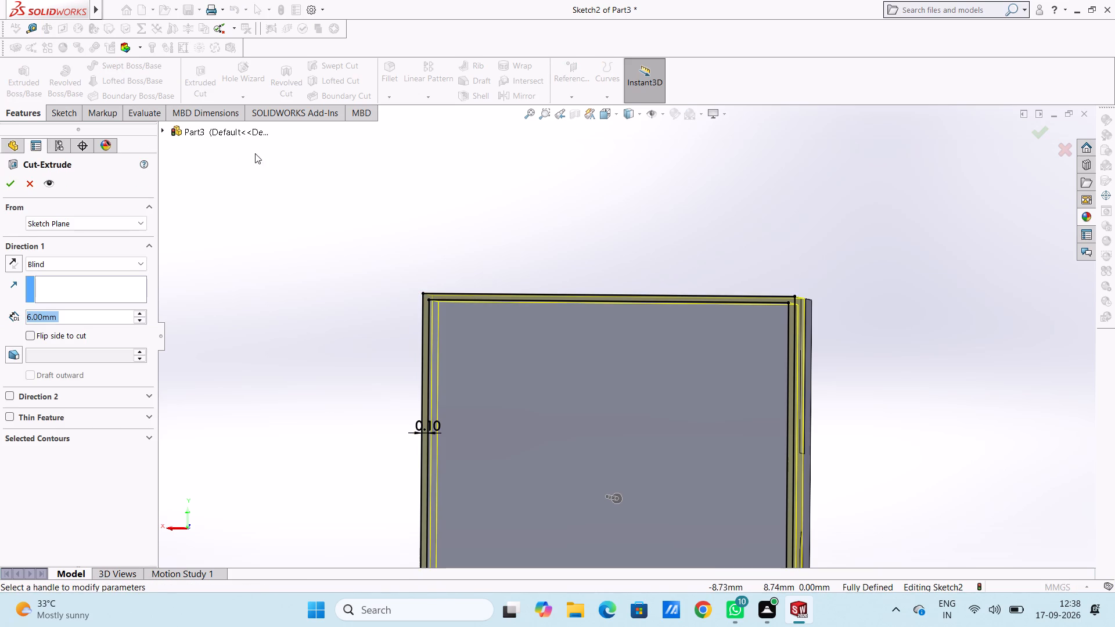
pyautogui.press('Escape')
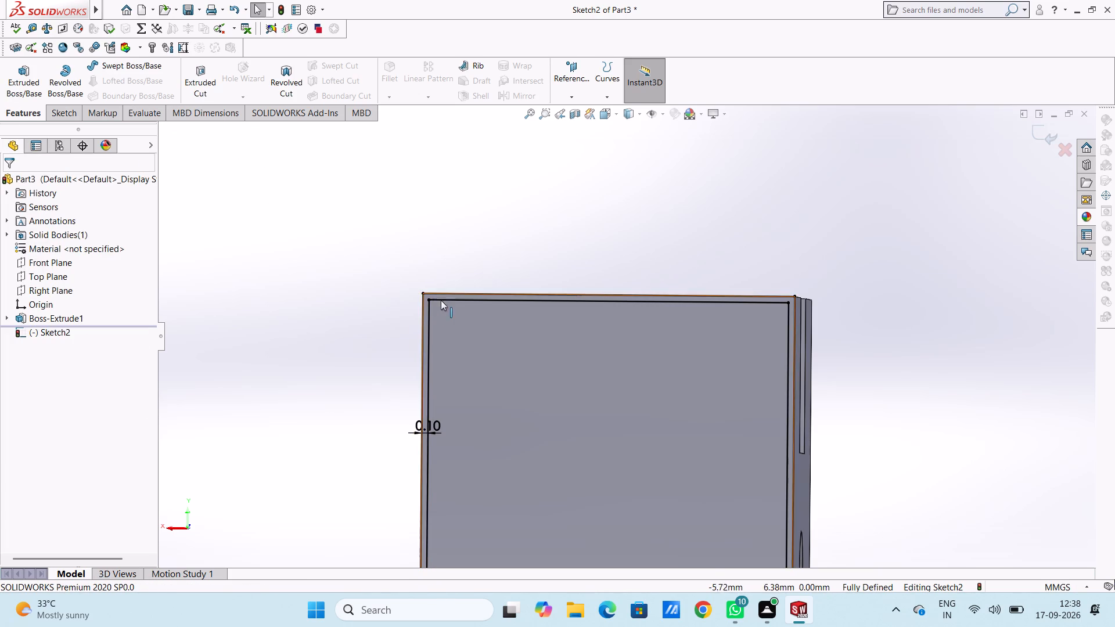
# Delete the four outer rectangle lines on the face's edges, keeping only the inner offset rectangle.
pyautogui.click(447, 293)
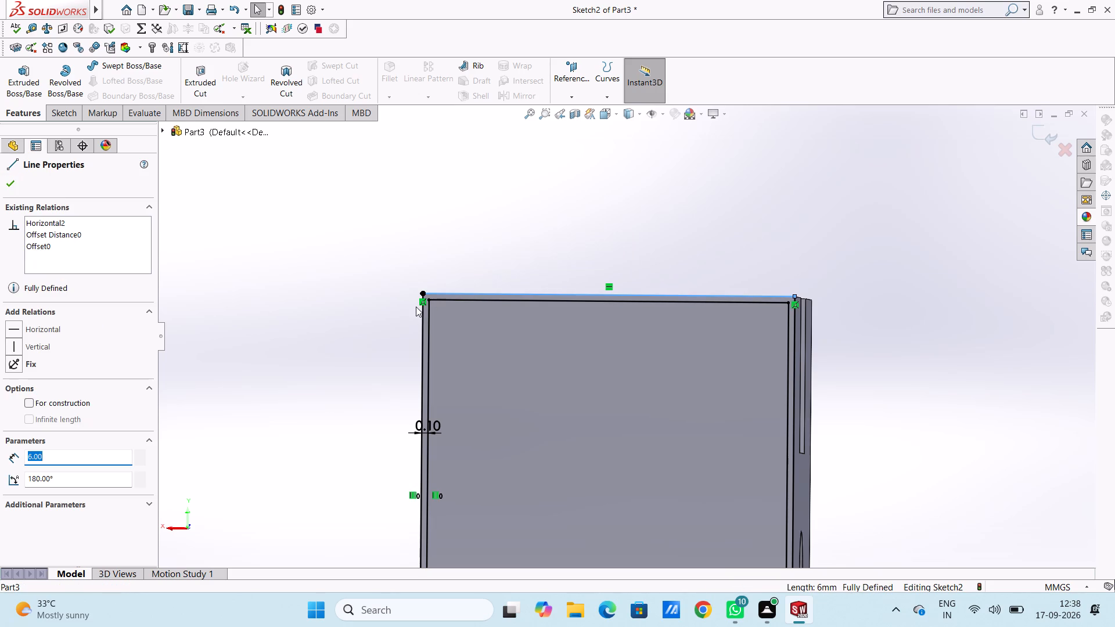
pyautogui.keyDown('ctrl'); pyautogui.click(420, 313); pyautogui.keyUp('ctrl')
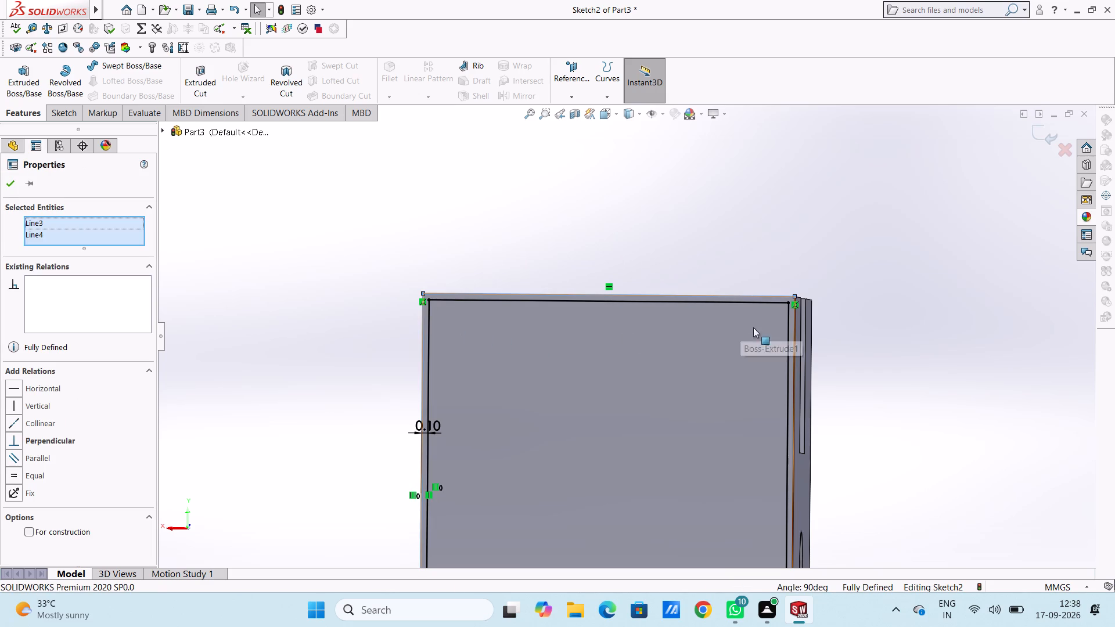
pyautogui.keyDown('ctrl'); pyautogui.click(793, 334); pyautogui.keyUp('ctrl')
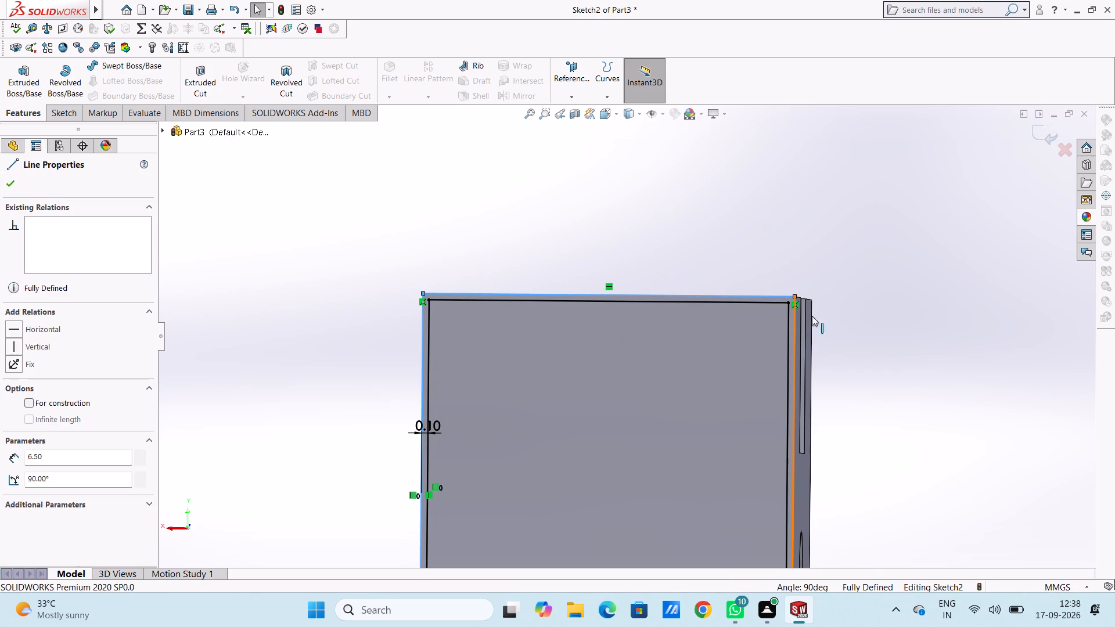
pyautogui.press('Delete')
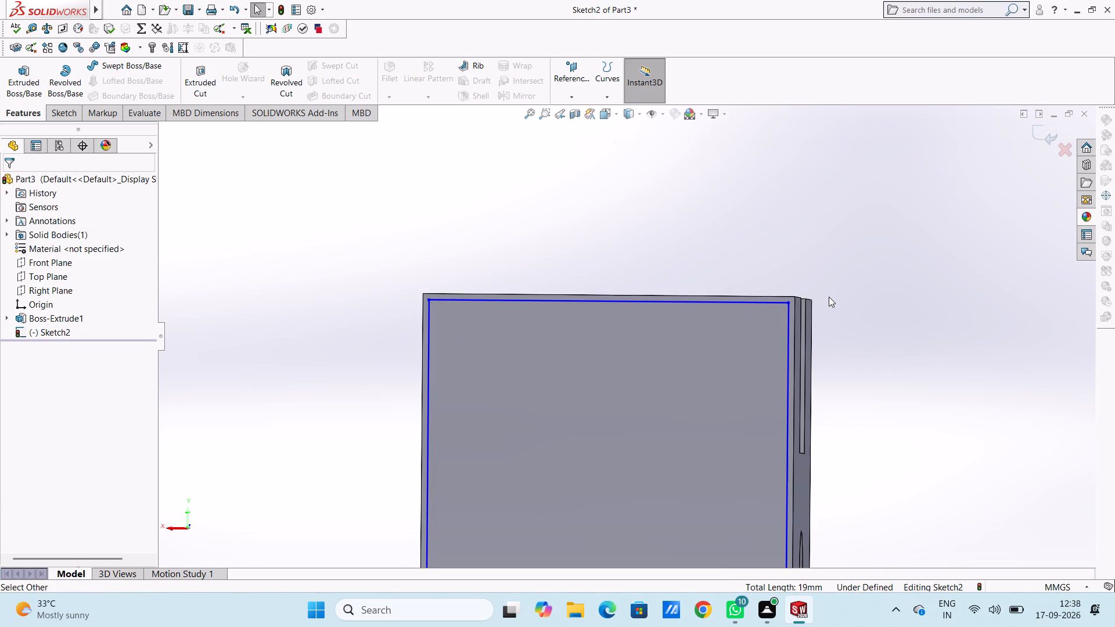
pyautogui.scroll(6, 829, 297)
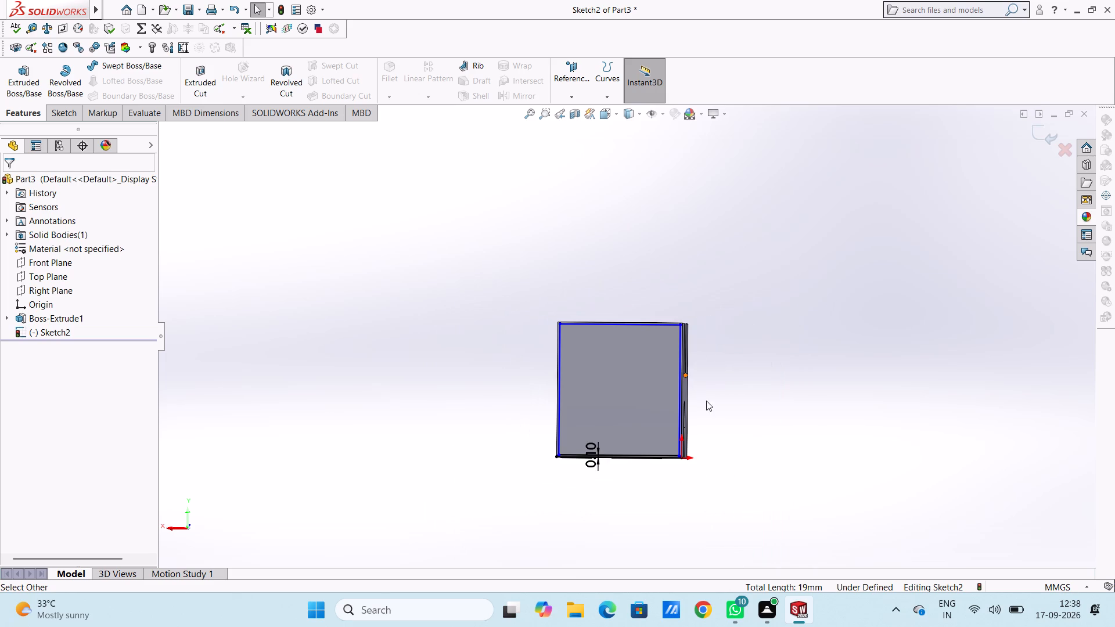
pyautogui.scroll(-4, 677, 456)
pyautogui.click(596, 405)
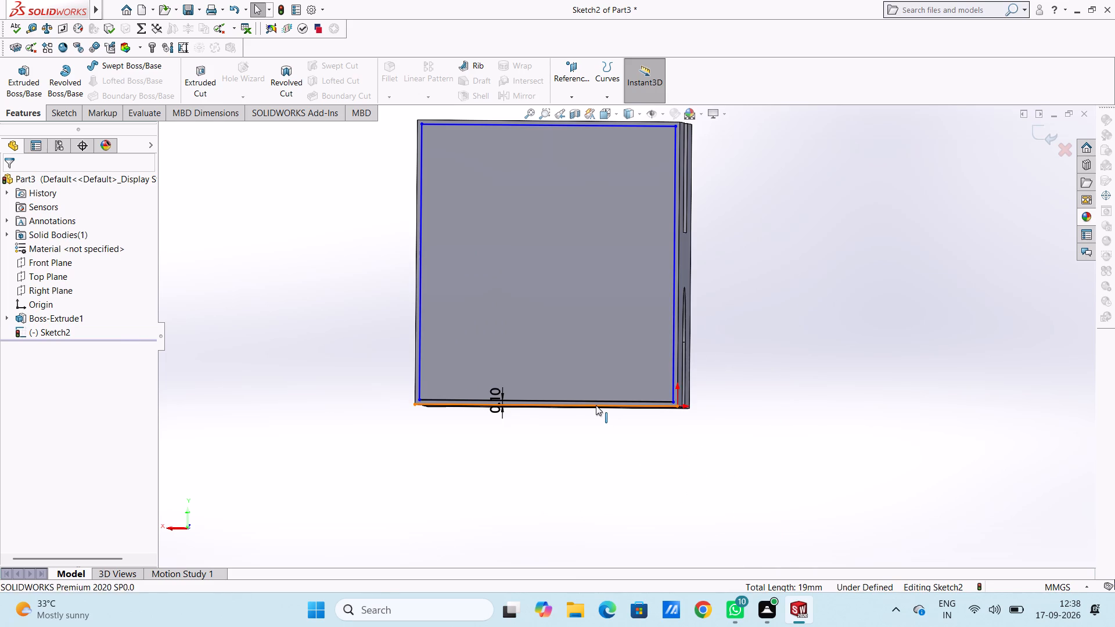
pyautogui.press('Delete')
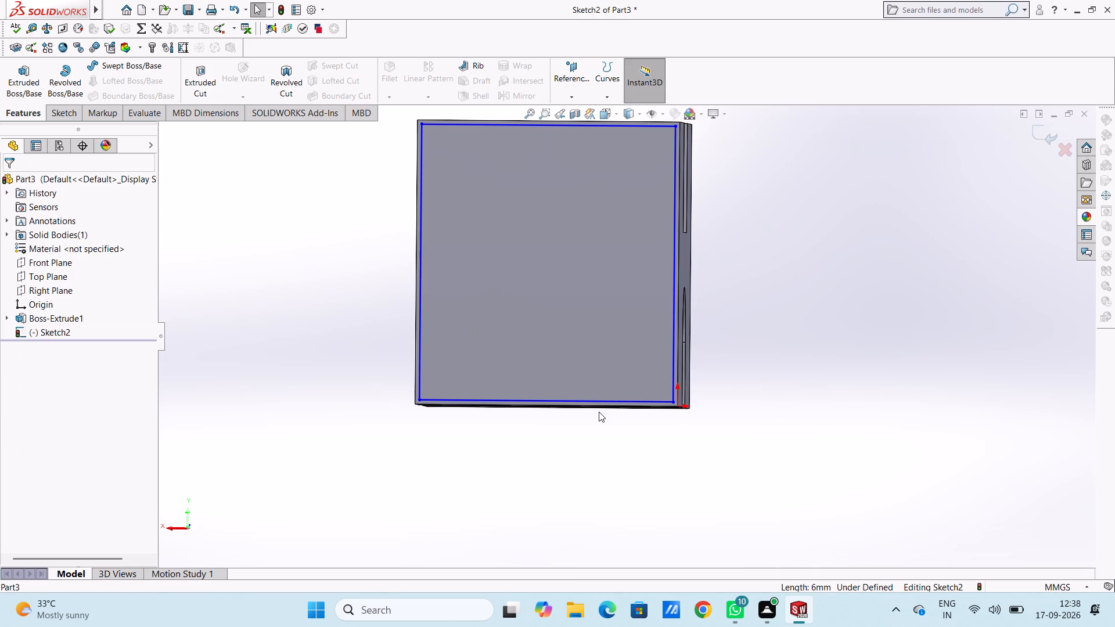
# Cut-extrude the inner rectangle through the block as a blind cut 10.90 mm deep.
pyautogui.moveTo(286, 262); pyautogui.dragTo(286, 361, button='middle')
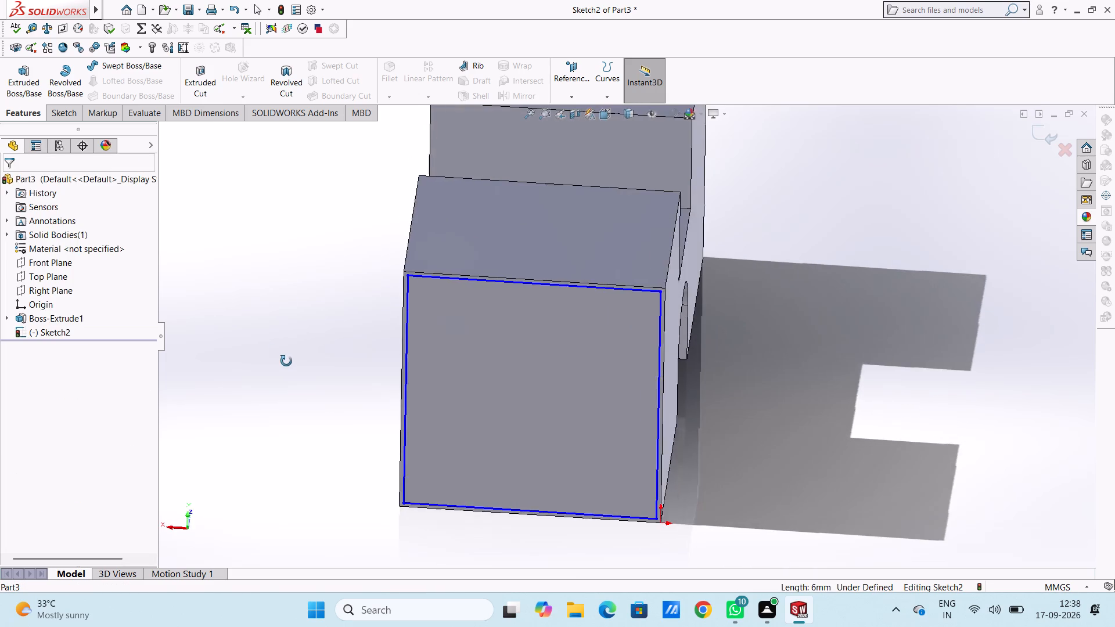
pyautogui.moveTo(286, 361); pyautogui.dragTo(251, 353, button='middle')
pyautogui.scroll(2, 251, 352)
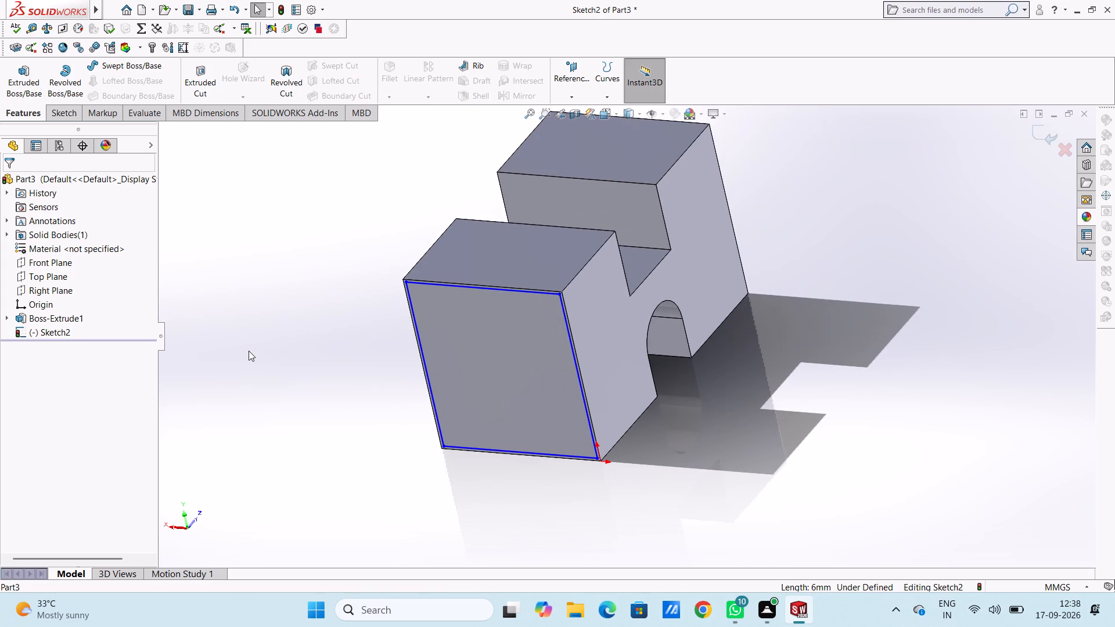
pyautogui.click(200, 75)
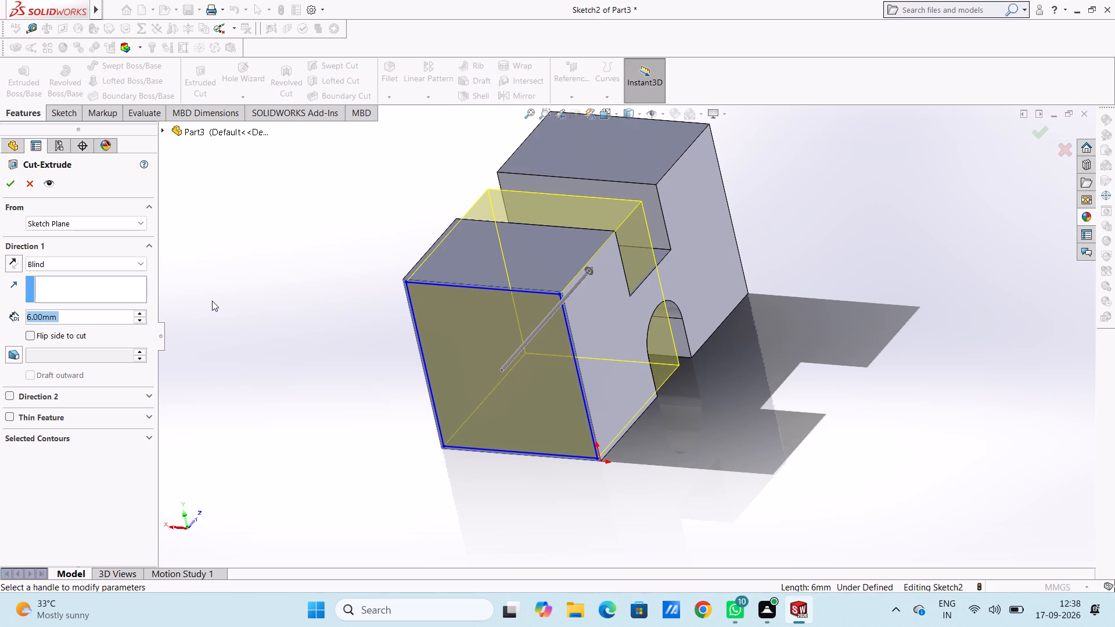
pyautogui.write('10')
pyautogui.press('Return')
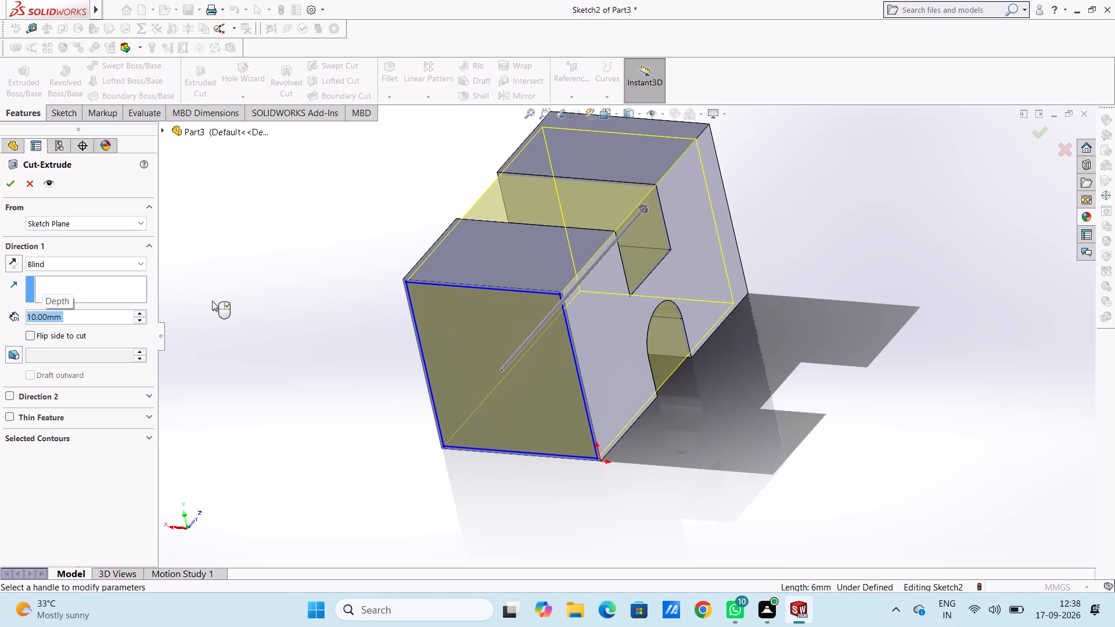
pyautogui.write('10.')
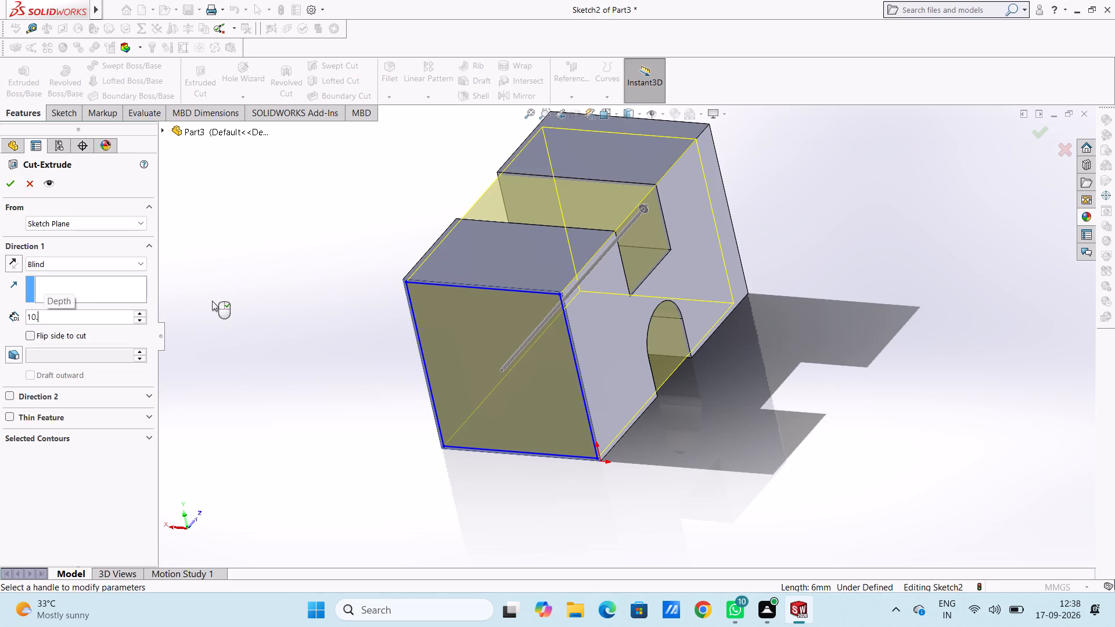
pyautogui.press('9')
pyautogui.press('Return')
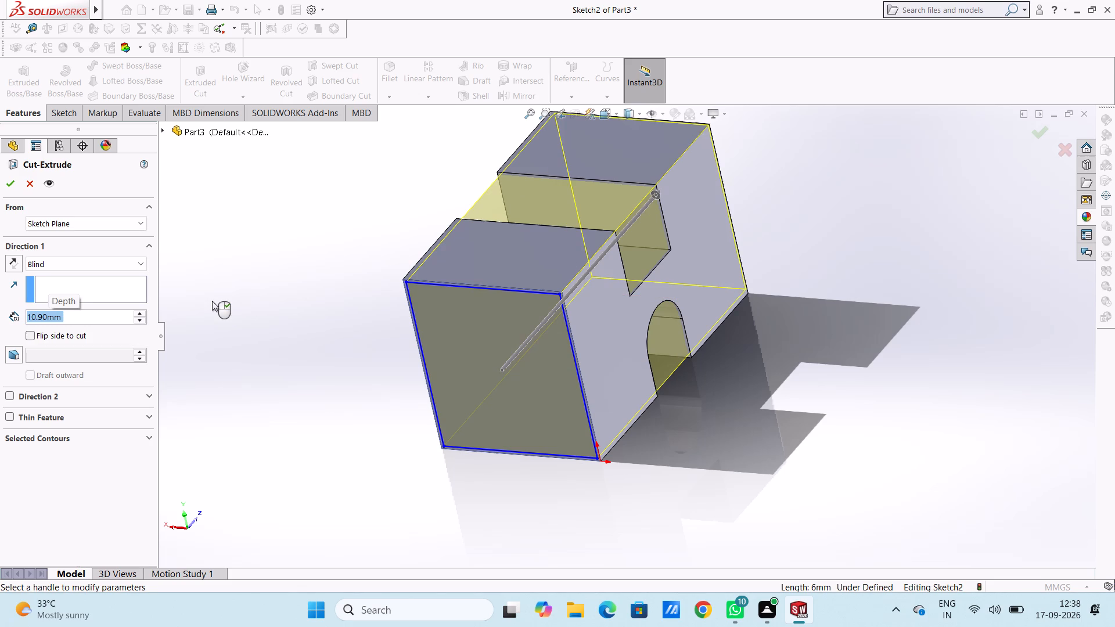
pyautogui.moveTo(756, 171); pyautogui.dragTo(756, 172, button='middle')
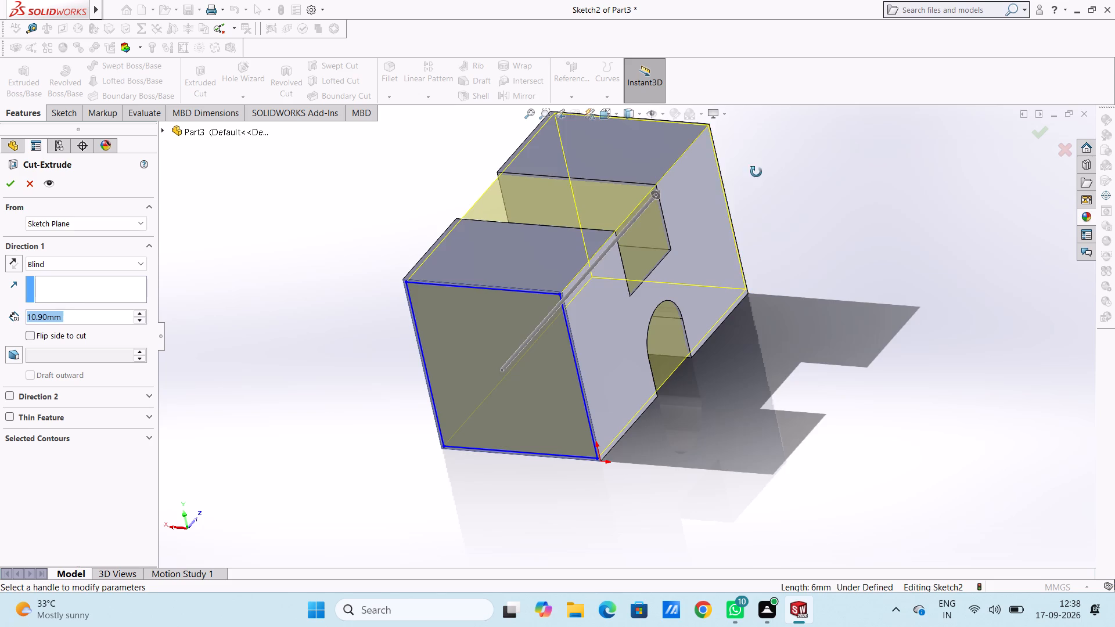
pyautogui.moveTo(756, 172); pyautogui.dragTo(714, 277, button='middle')
pyautogui.scroll(1, 714, 277)
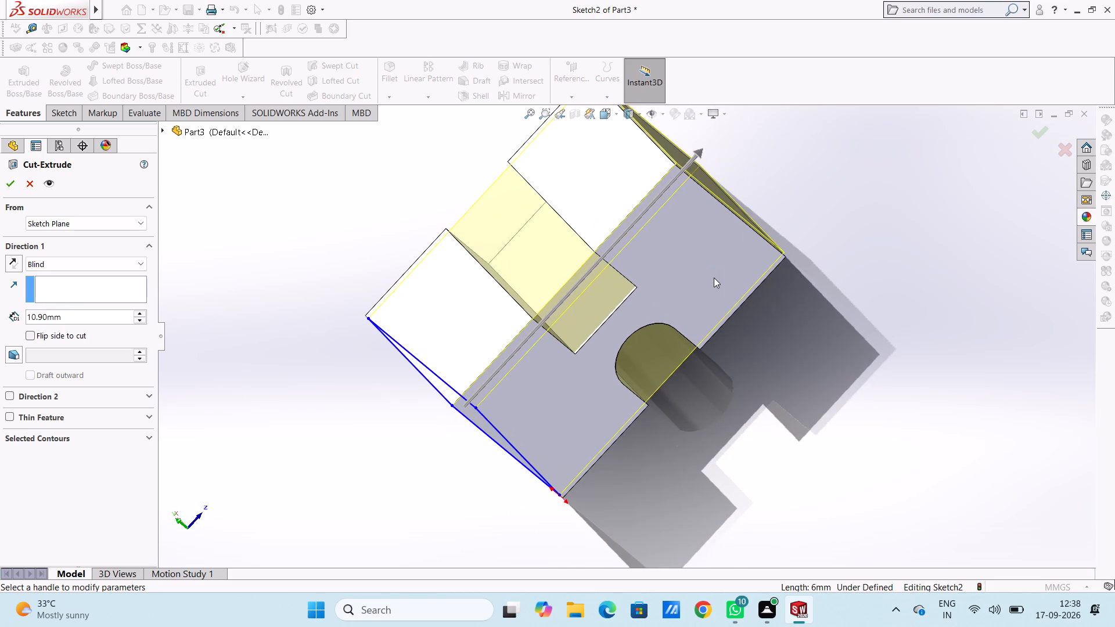
pyautogui.click(8, 181)
pyautogui.moveTo(274, 222); pyautogui.dragTo(276, 222, button='middle')
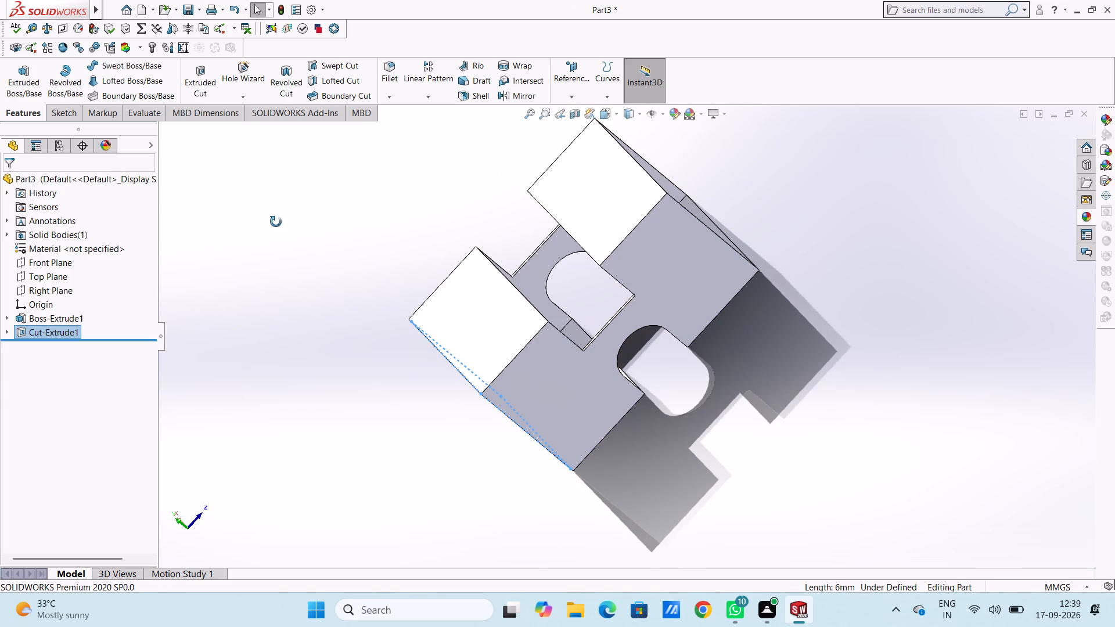
# Open a new sketch on the thin front rim face of the hollowed block.
pyautogui.moveTo(276, 222); pyautogui.dragTo(368, 192, button='middle')
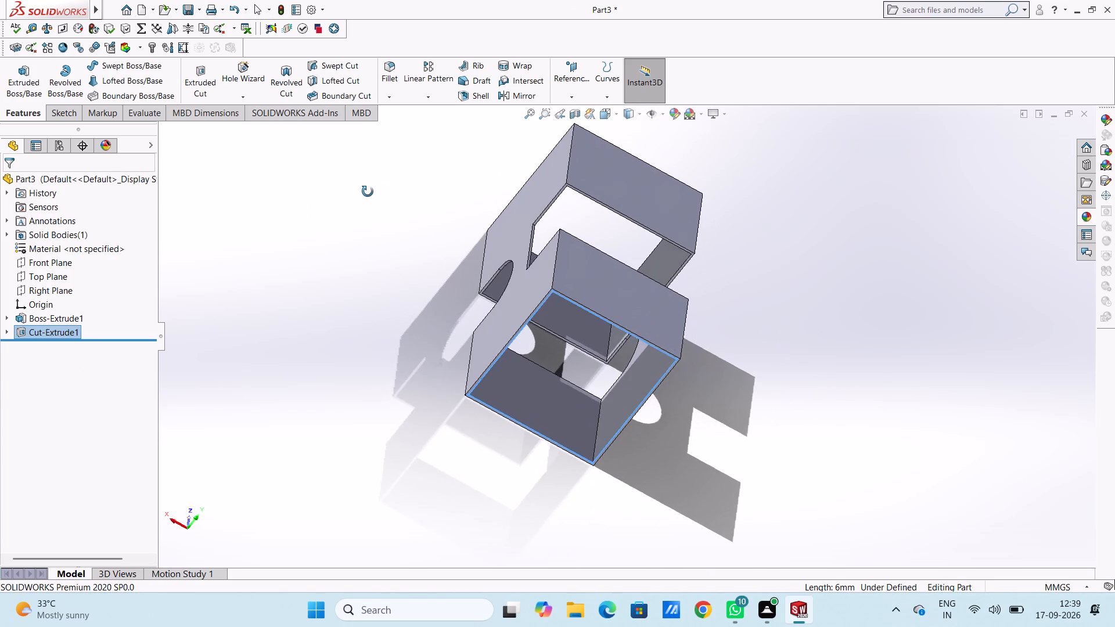
pyautogui.moveTo(368, 192); pyautogui.dragTo(387, 183, button='middle')
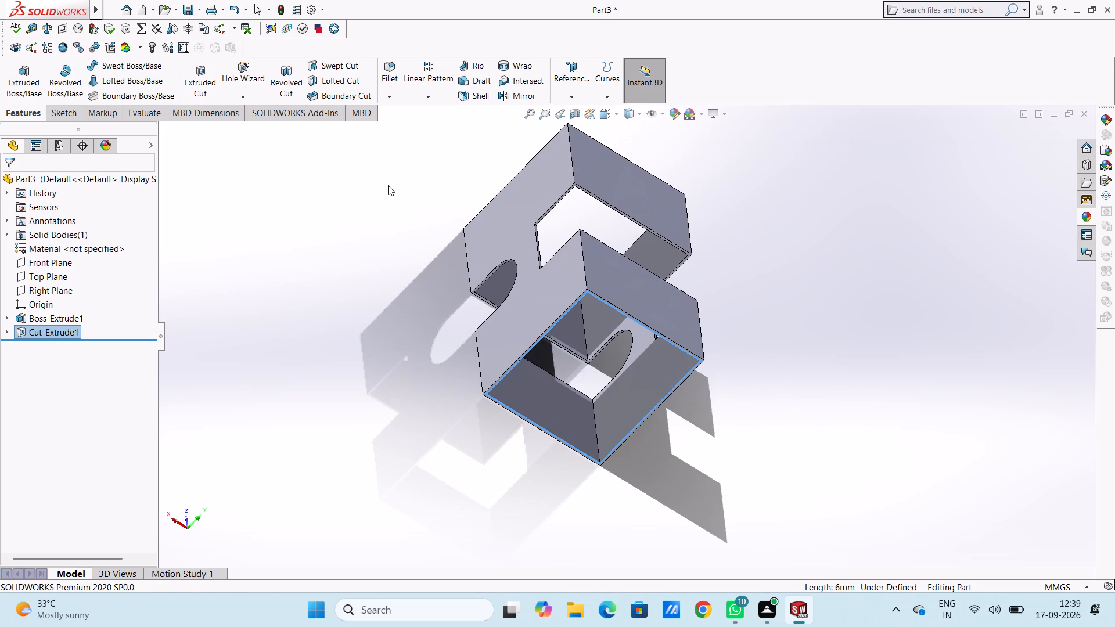
pyautogui.hotkey('ctrl', '4')
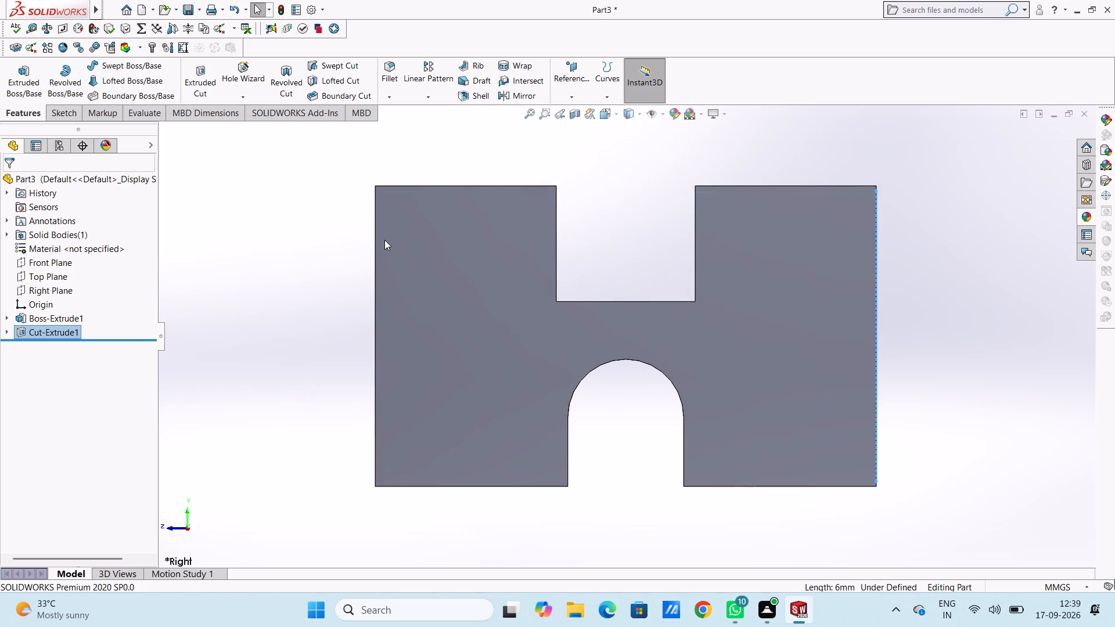
pyautogui.hotkey('ctrl', '1')
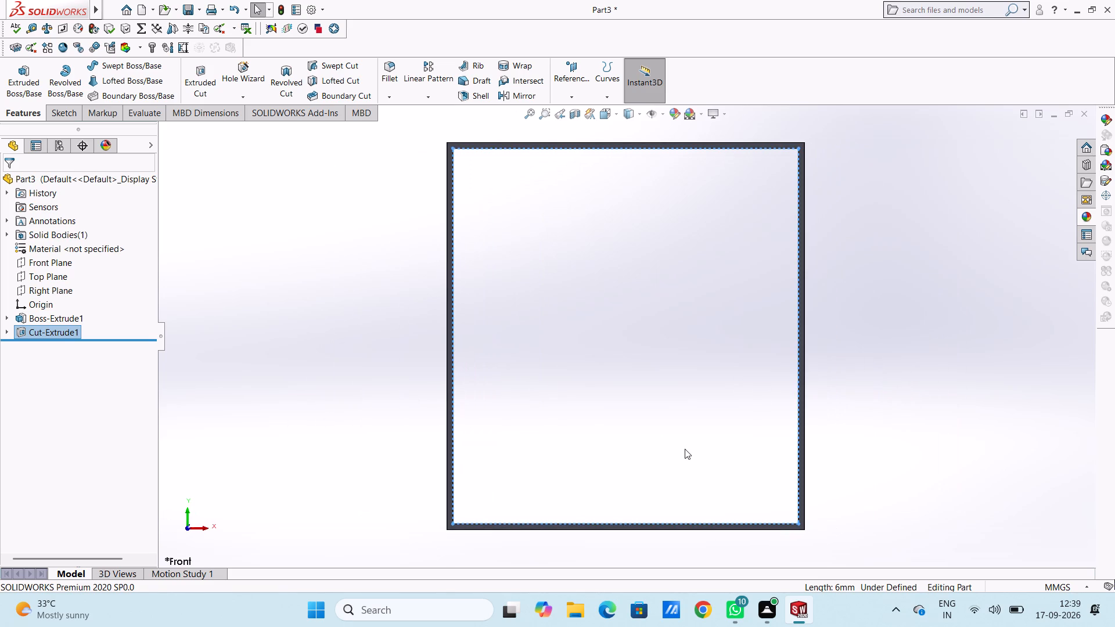
pyautogui.scroll(-3, 685, 440)
pyautogui.scroll(6, 683, 431)
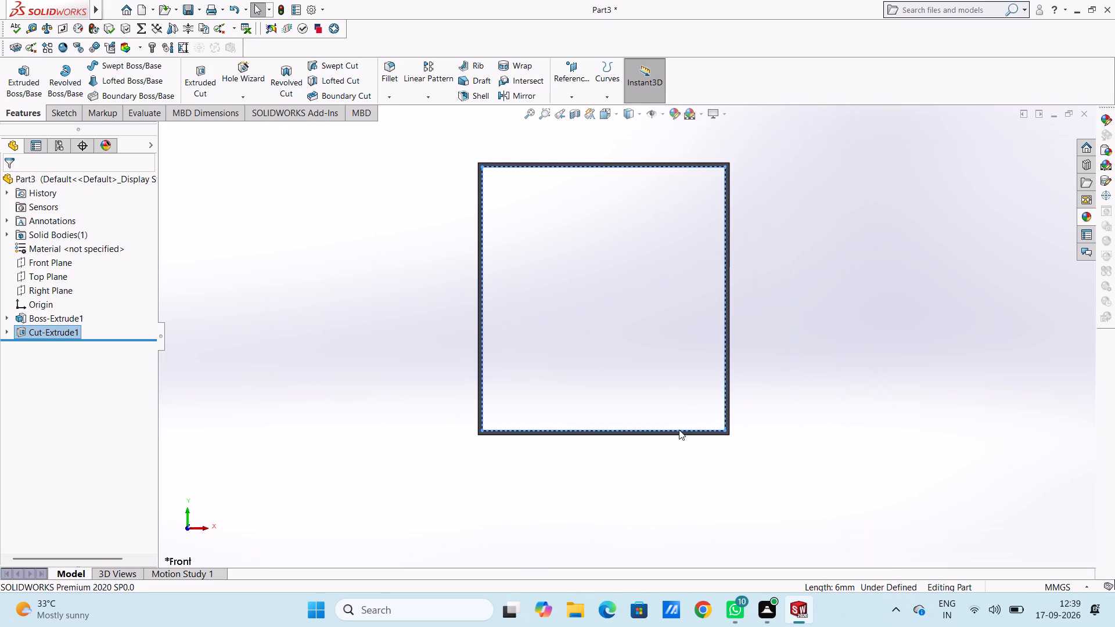
pyautogui.scroll(-6, 668, 430)
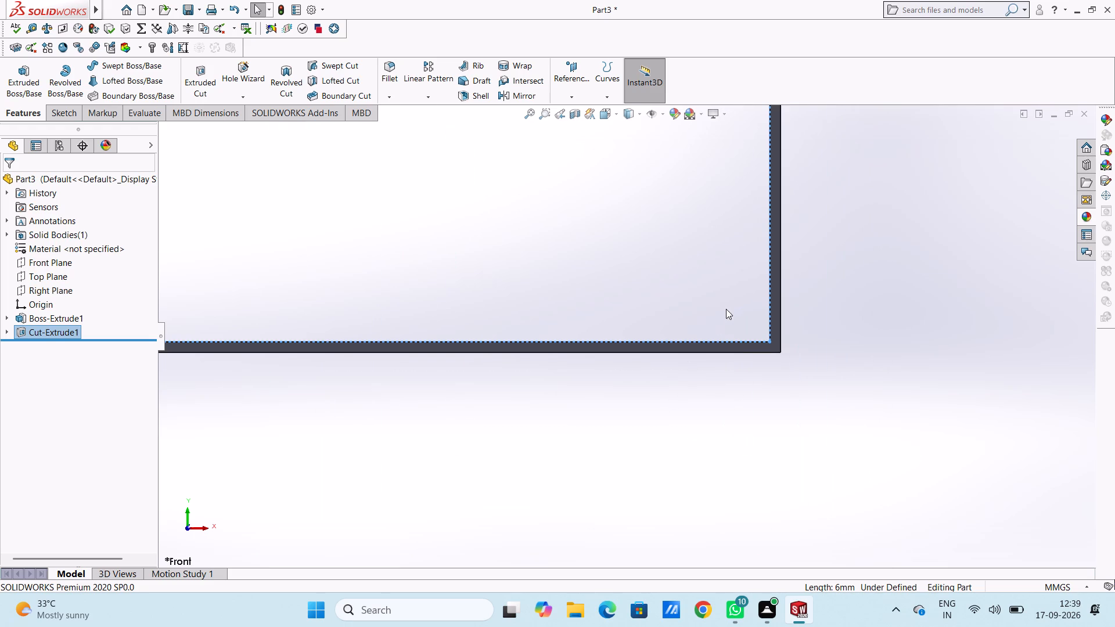
pyautogui.click(712, 266)
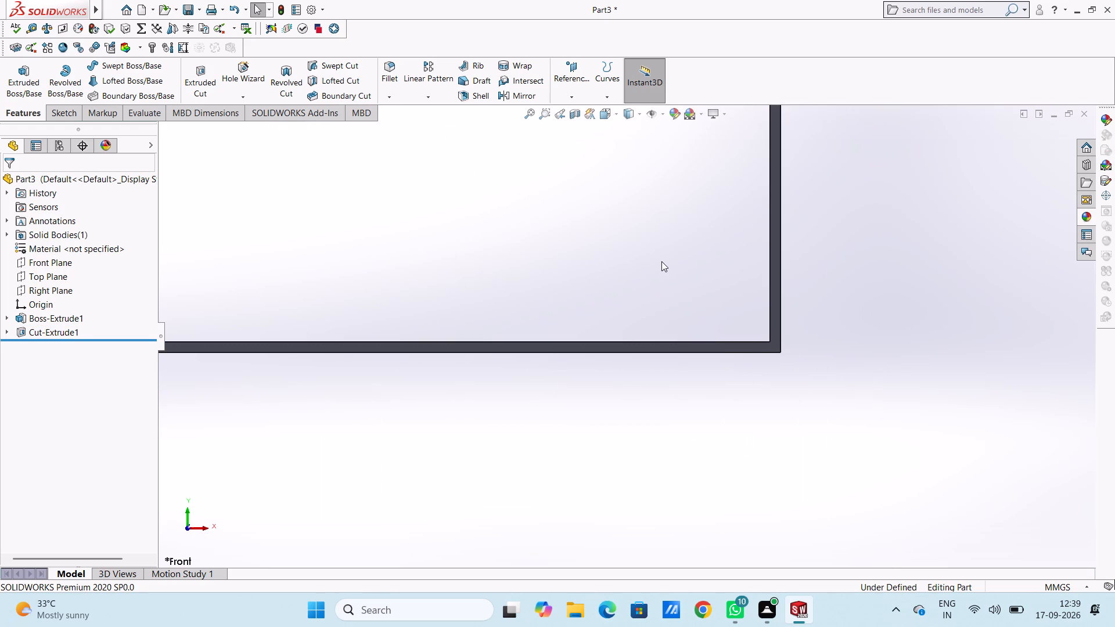
pyautogui.click(332, 349)
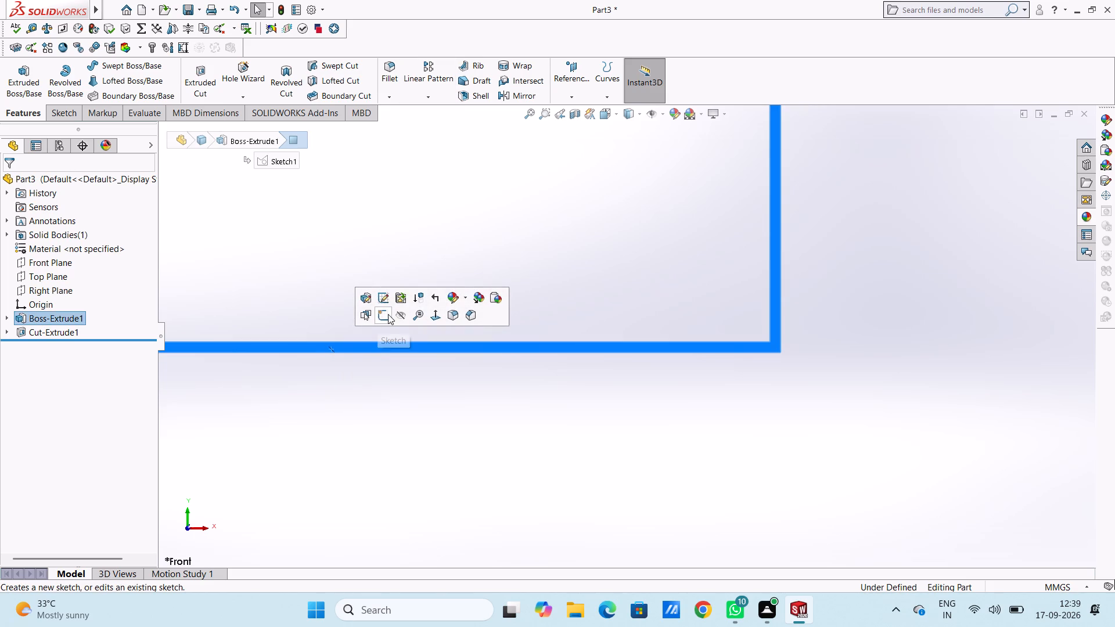
pyautogui.click(385, 315)
pyautogui.click(495, 239)
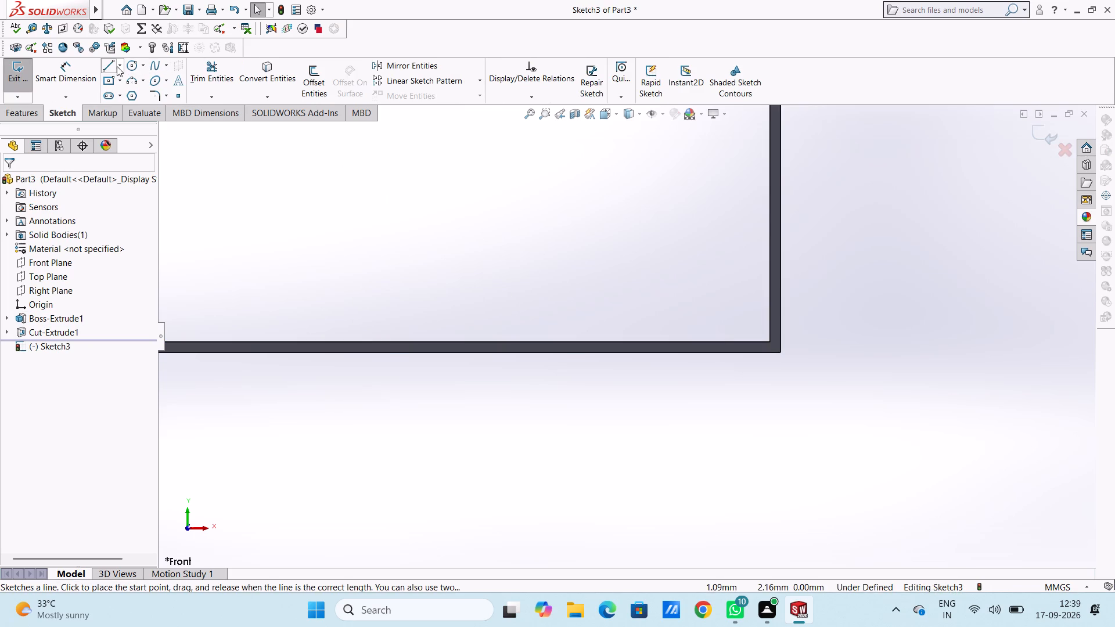
# Sketch a corner rectangle 5.80 mm wide and 0.10 mm high across the bottom wall of the rim, between its inner corners.
pyautogui.click(116, 83)
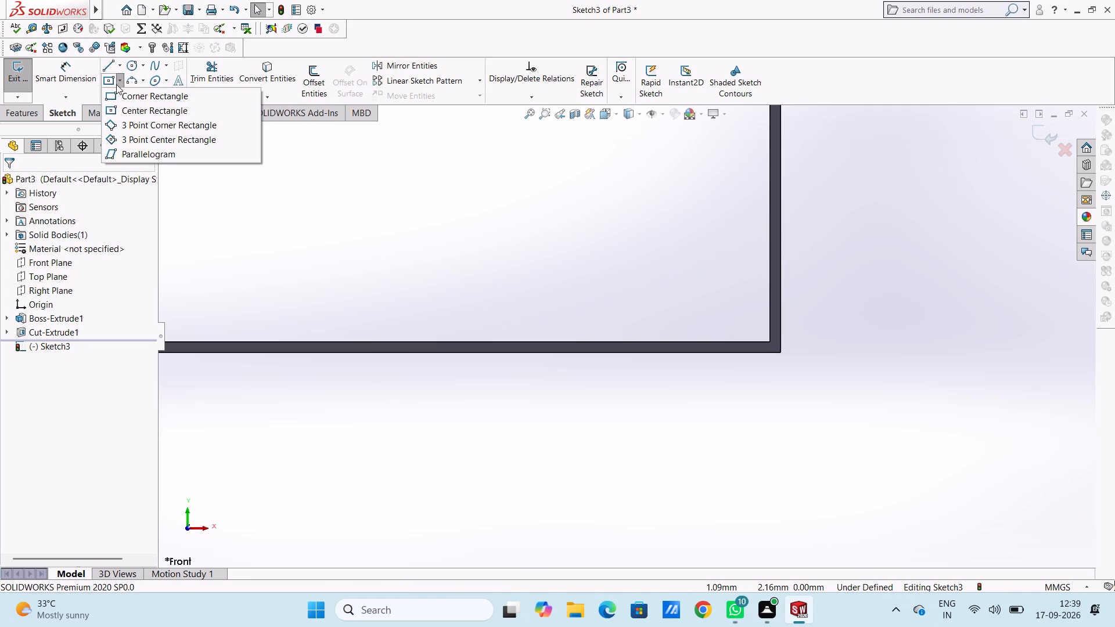
pyautogui.click(113, 93)
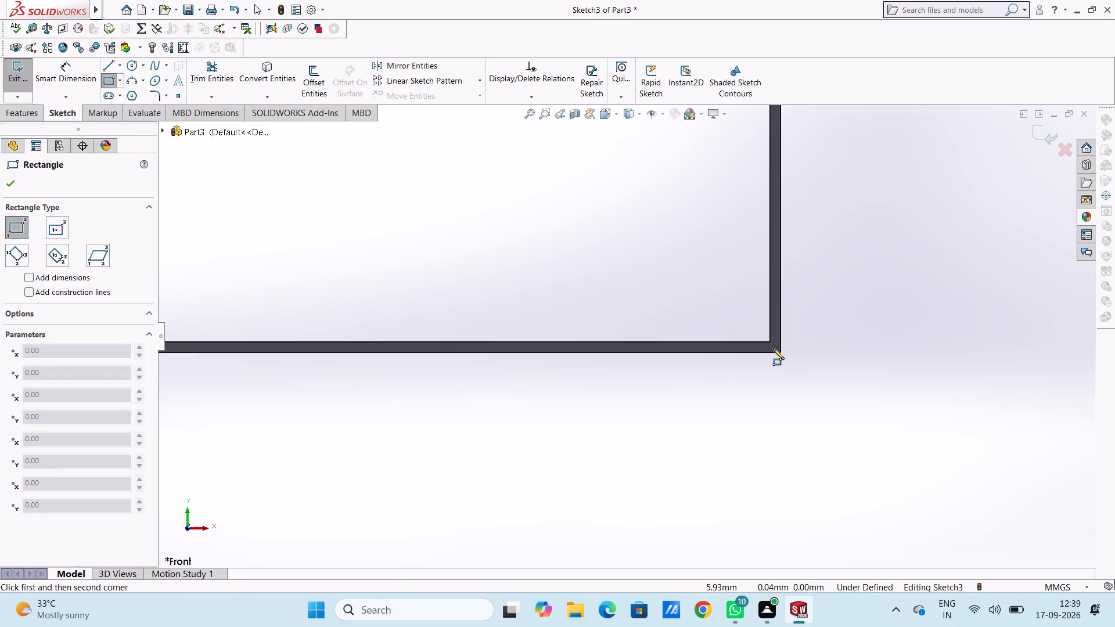
pyautogui.scroll(4, 766, 337)
pyautogui.scroll(-3, 670, 334)
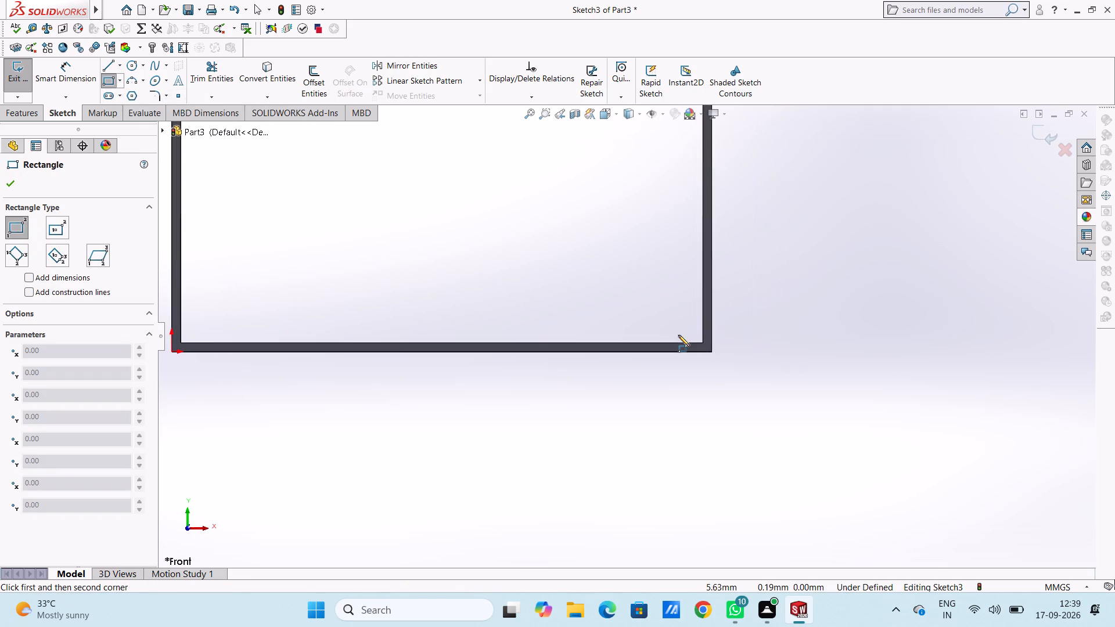
pyautogui.scroll(-6, 678, 335)
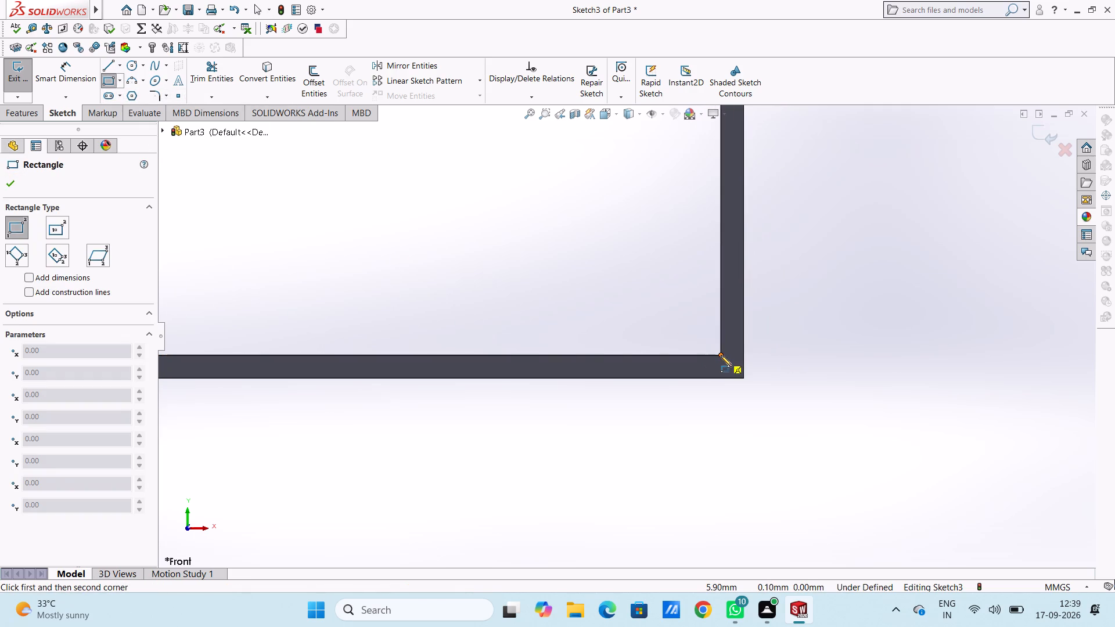
pyautogui.click(721, 354)
pyautogui.scroll(5, 663, 380)
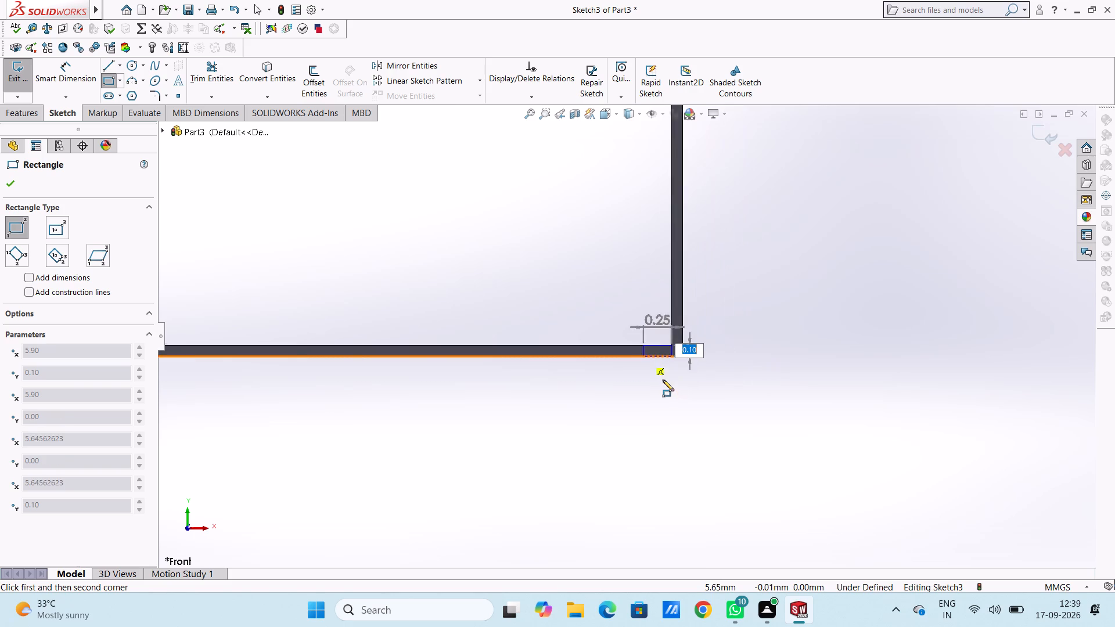
pyautogui.scroll(3, 336, 356)
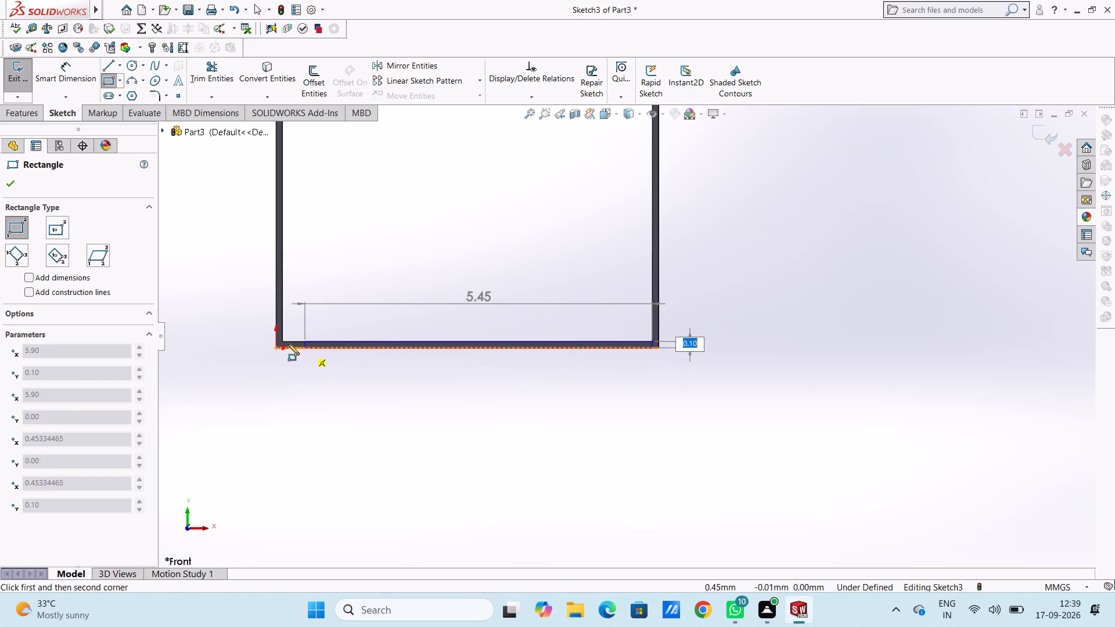
pyautogui.scroll(-2, 286, 344)
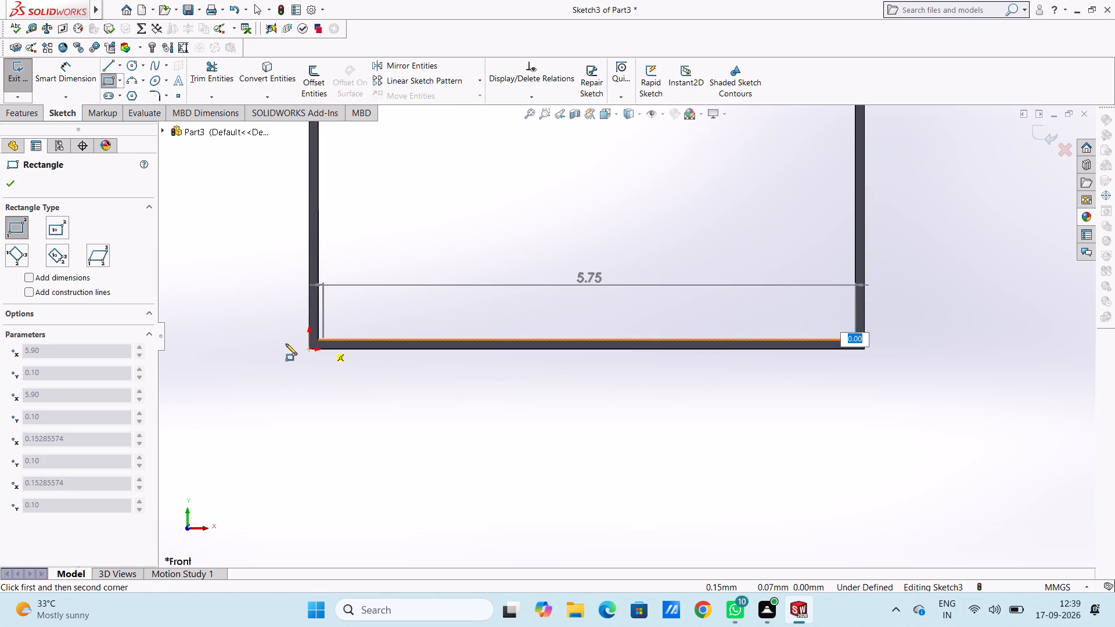
pyautogui.scroll(-9, 387, 362)
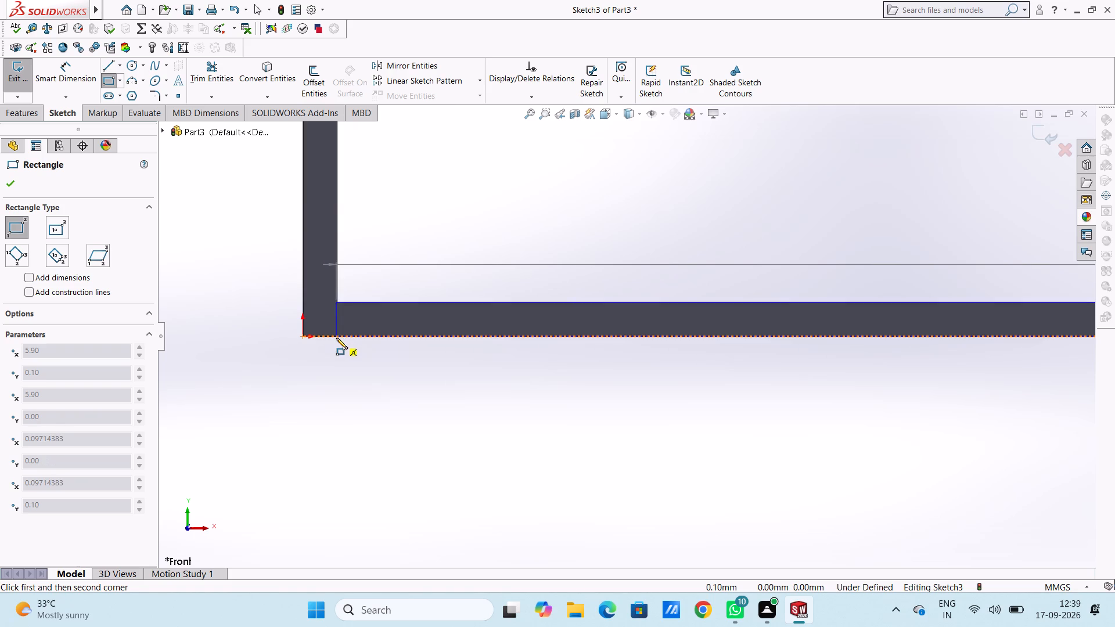
pyautogui.scroll(3, 336, 338)
pyautogui.scroll(1, 384, 342)
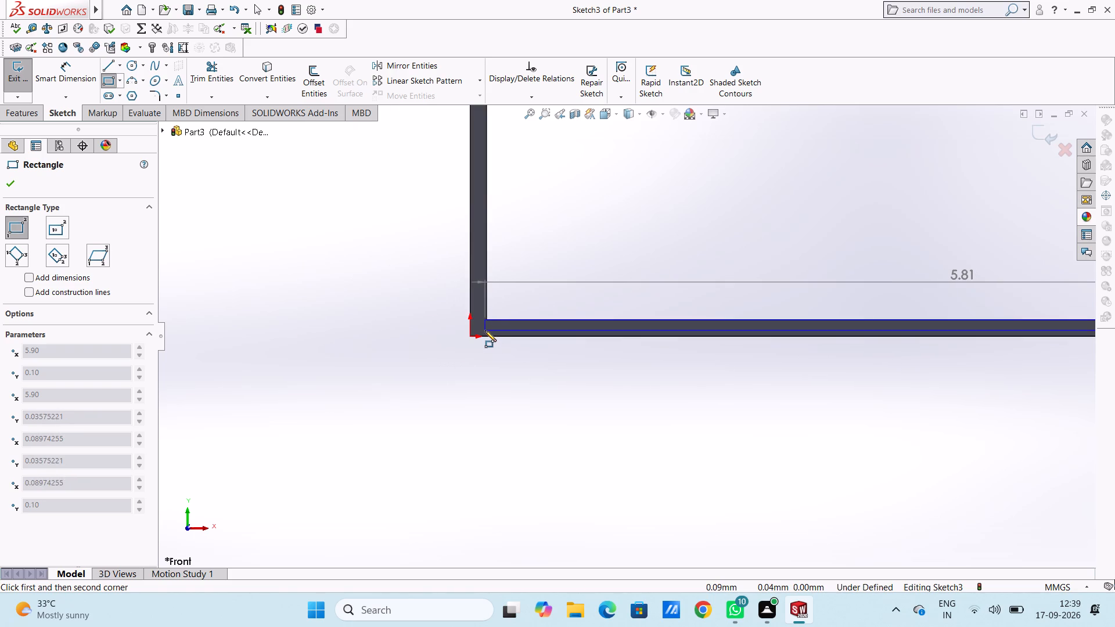
pyautogui.scroll(2, 484, 330)
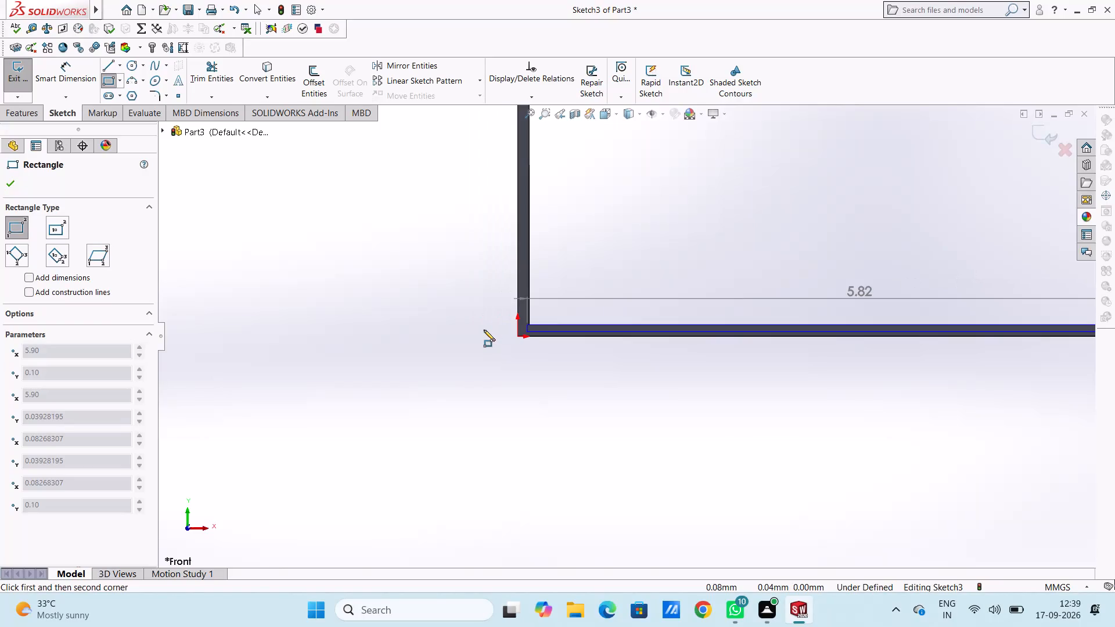
pyautogui.scroll(2, 484, 329)
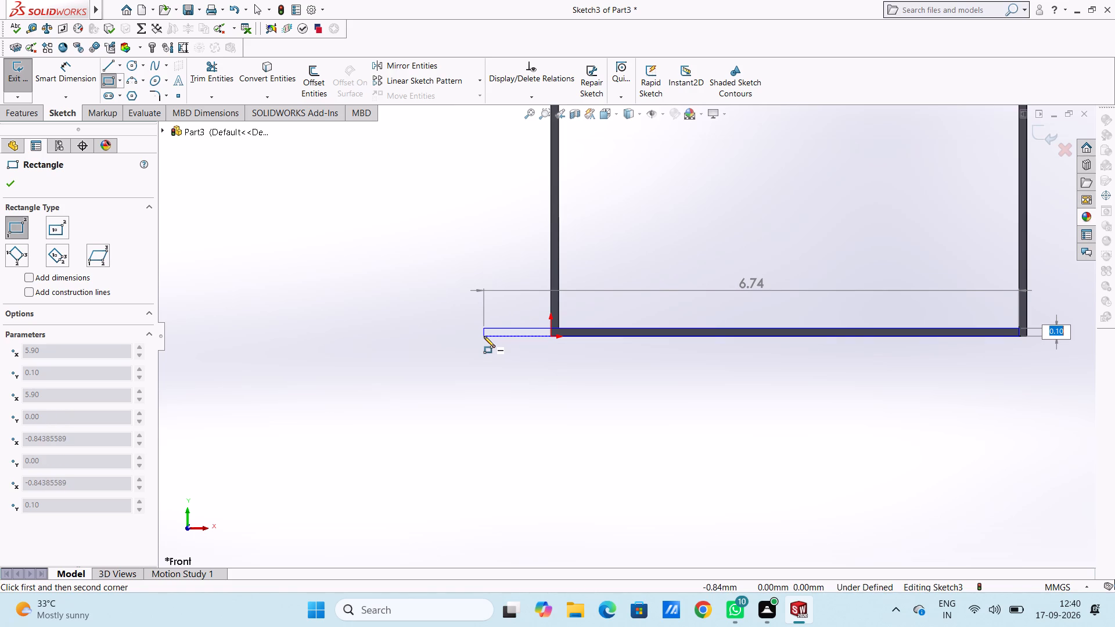
pyautogui.press('Return')
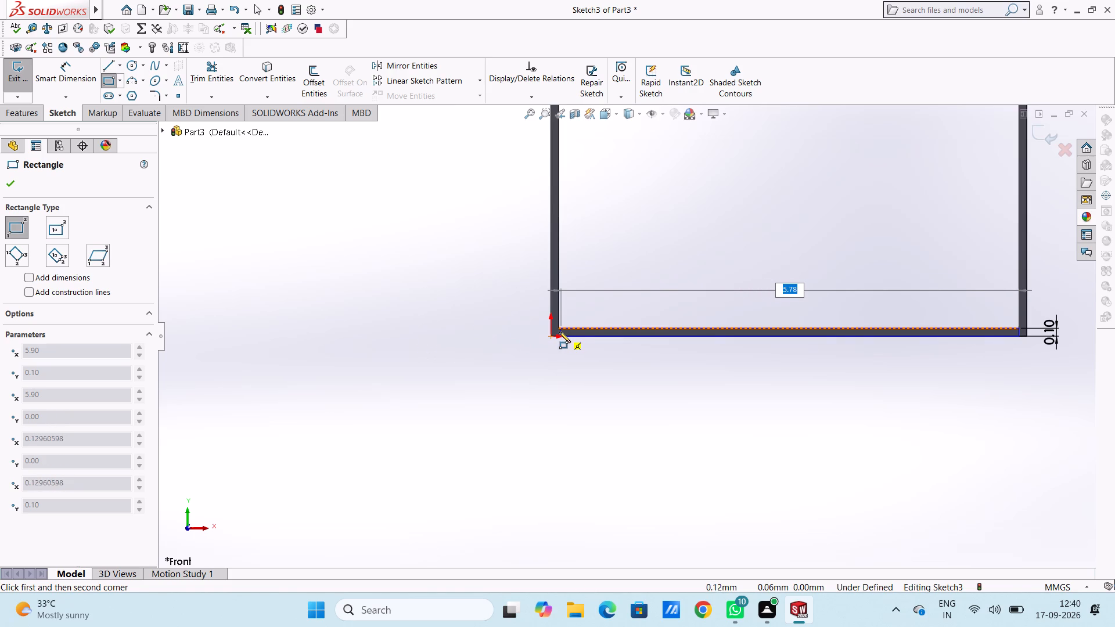
pyautogui.scroll(-3, 559, 331)
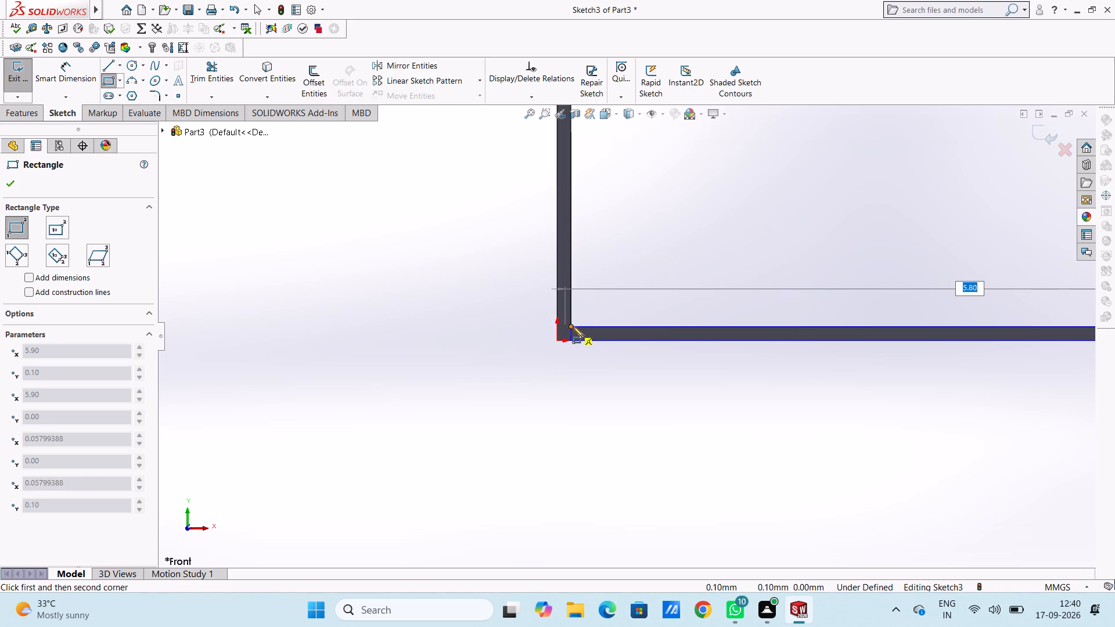
pyautogui.click(573, 328)
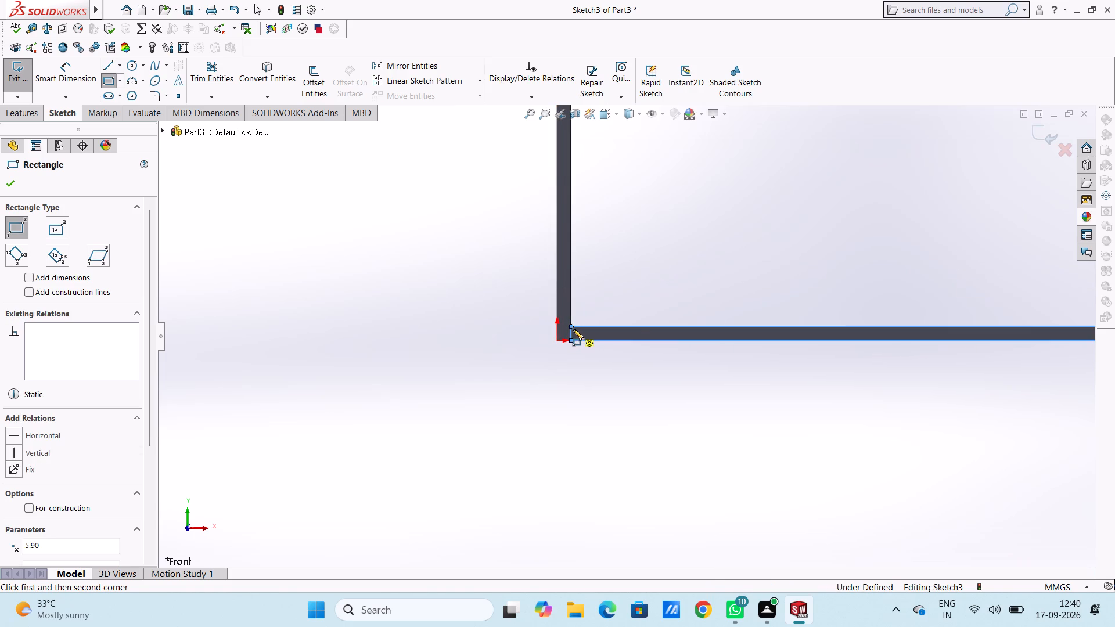
pyautogui.scroll(6, 573, 329)
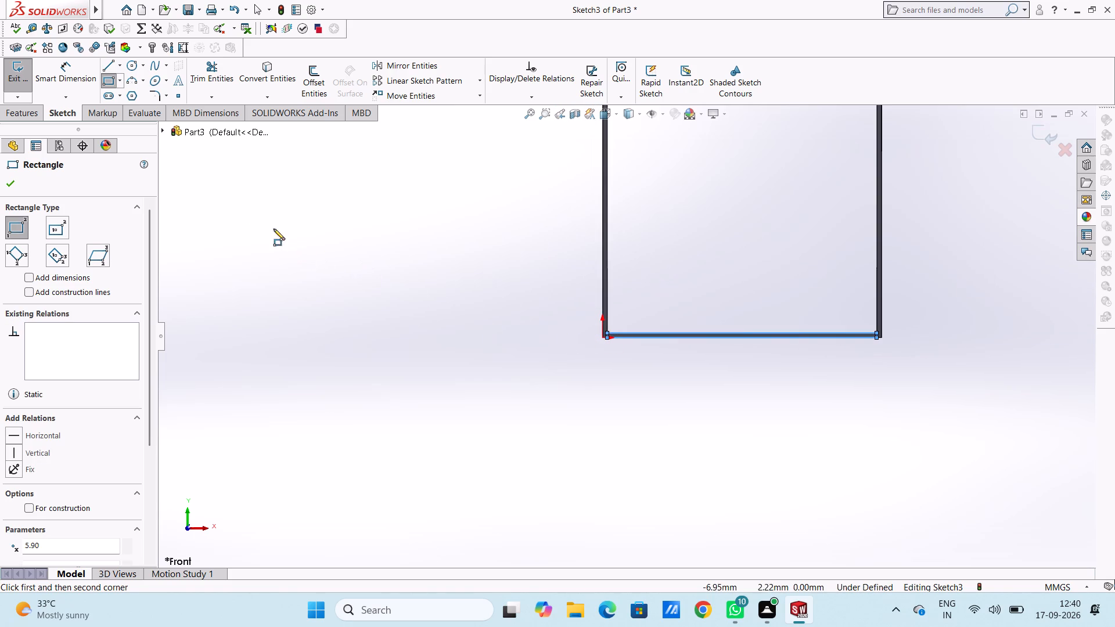
# Dimension the width and the height of the thin rectangle on the bottom wall.
pyautogui.click(64, 73)
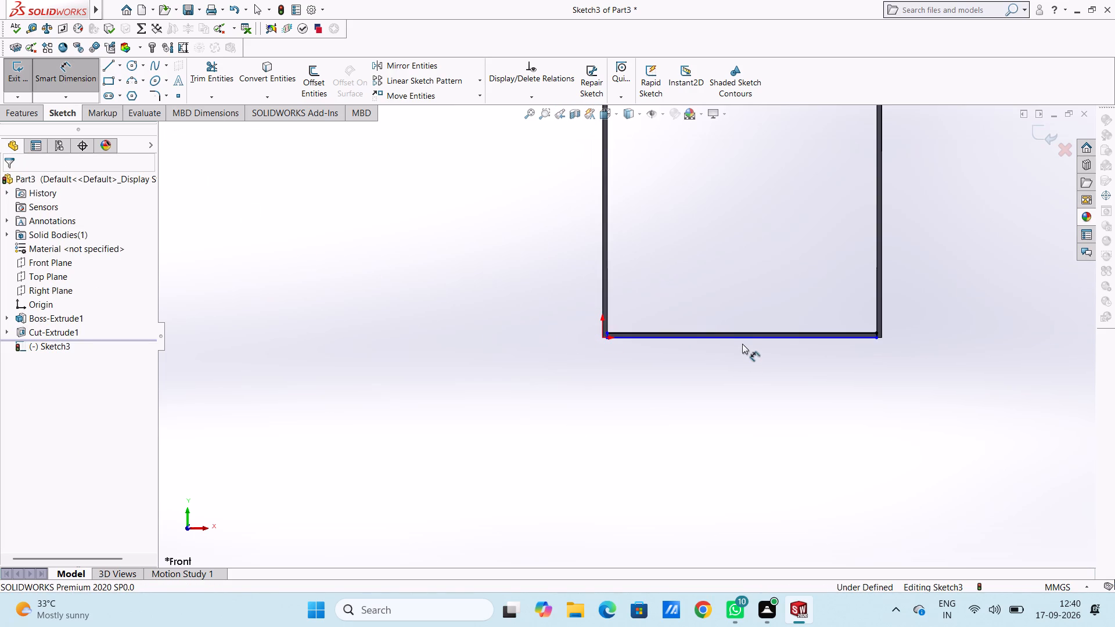
pyautogui.click(742, 337)
pyautogui.click(757, 478)
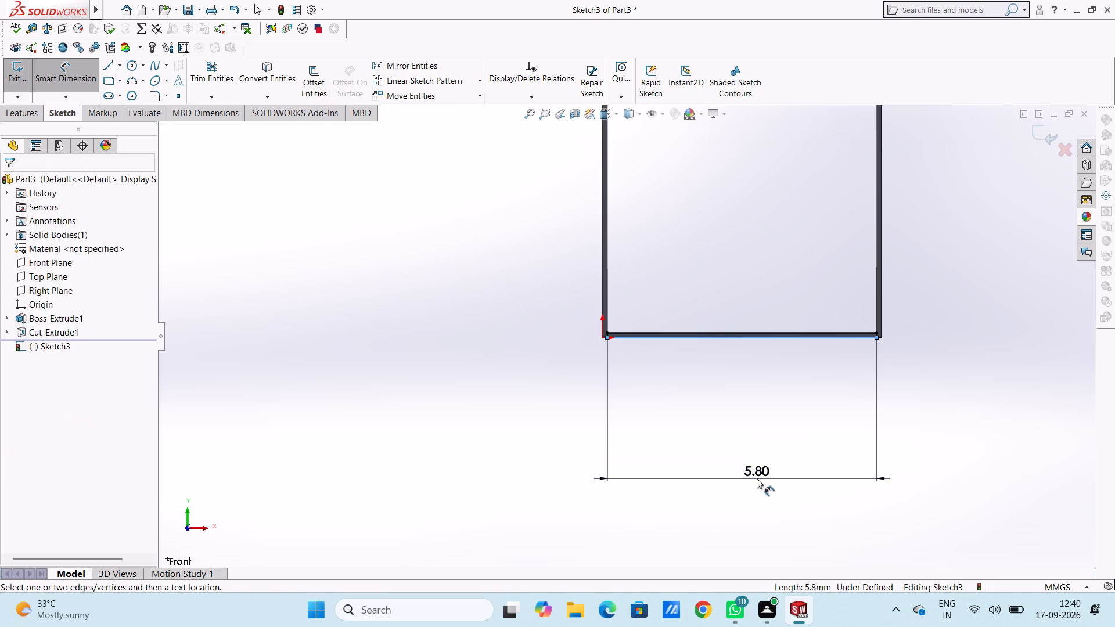
pyautogui.click(708, 456)
pyautogui.click(719, 392)
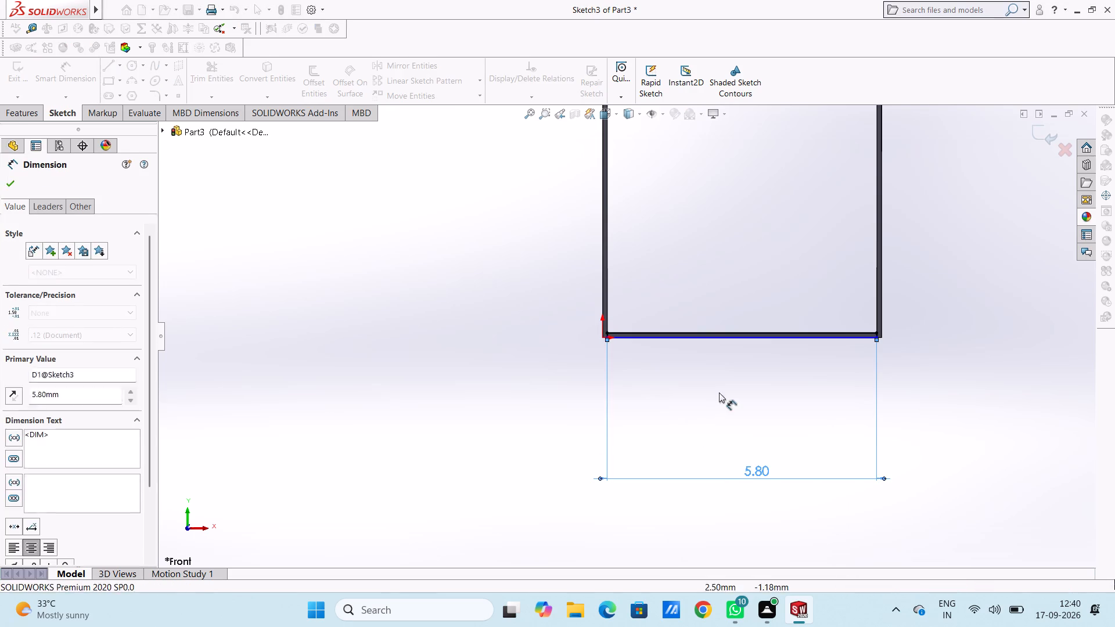
pyautogui.scroll(-5, 915, 334)
pyautogui.scroll(-4, 710, 331)
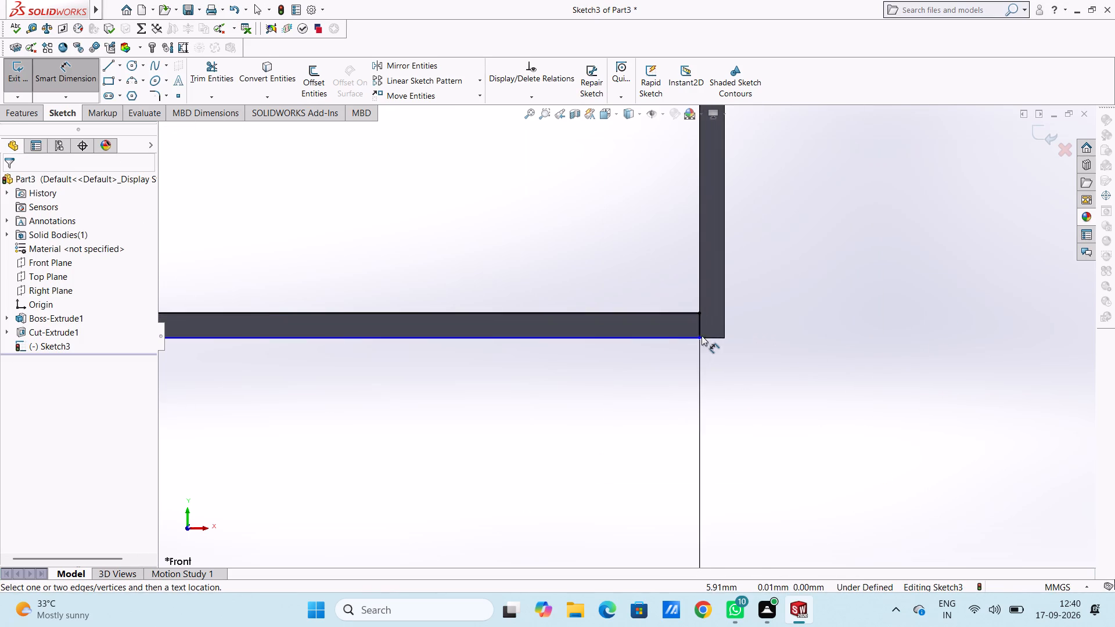
pyautogui.click(698, 324)
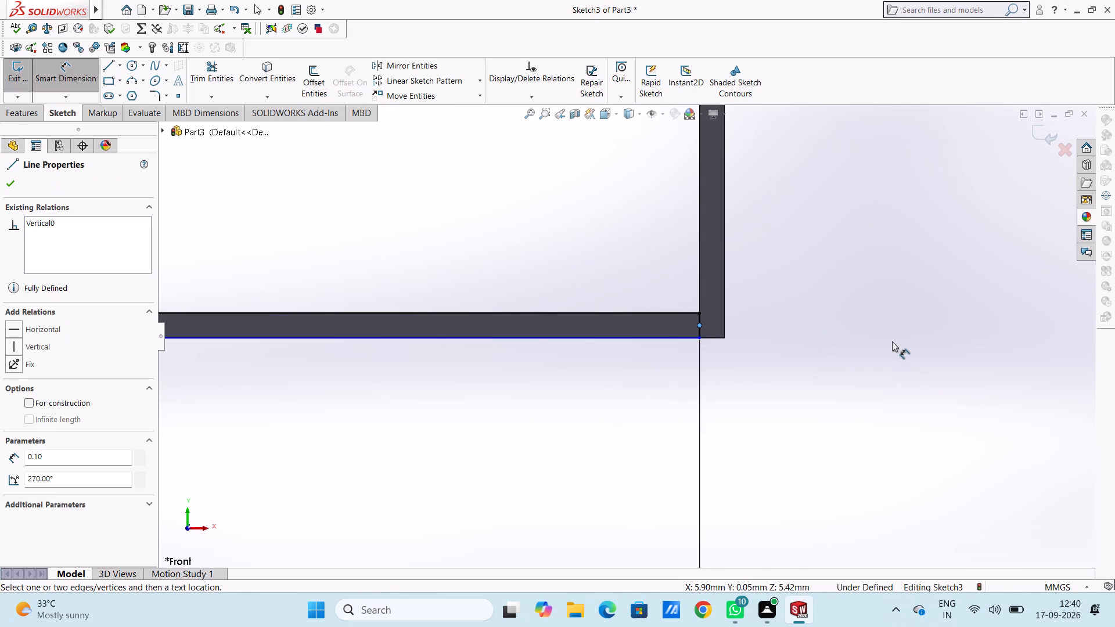
pyautogui.press('Escape')
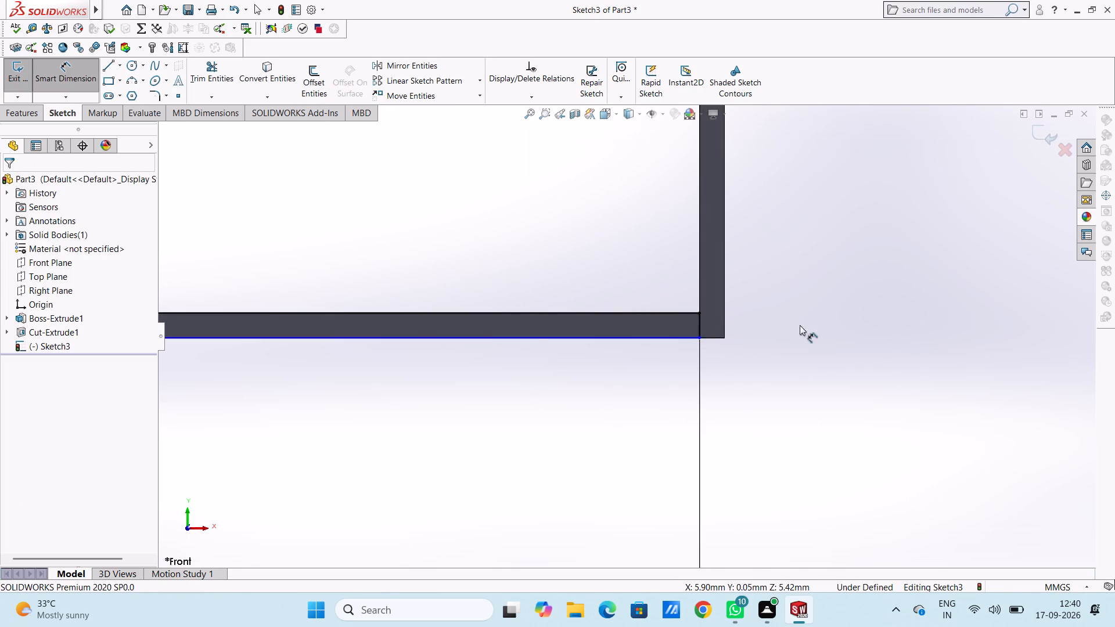
pyautogui.click(700, 323)
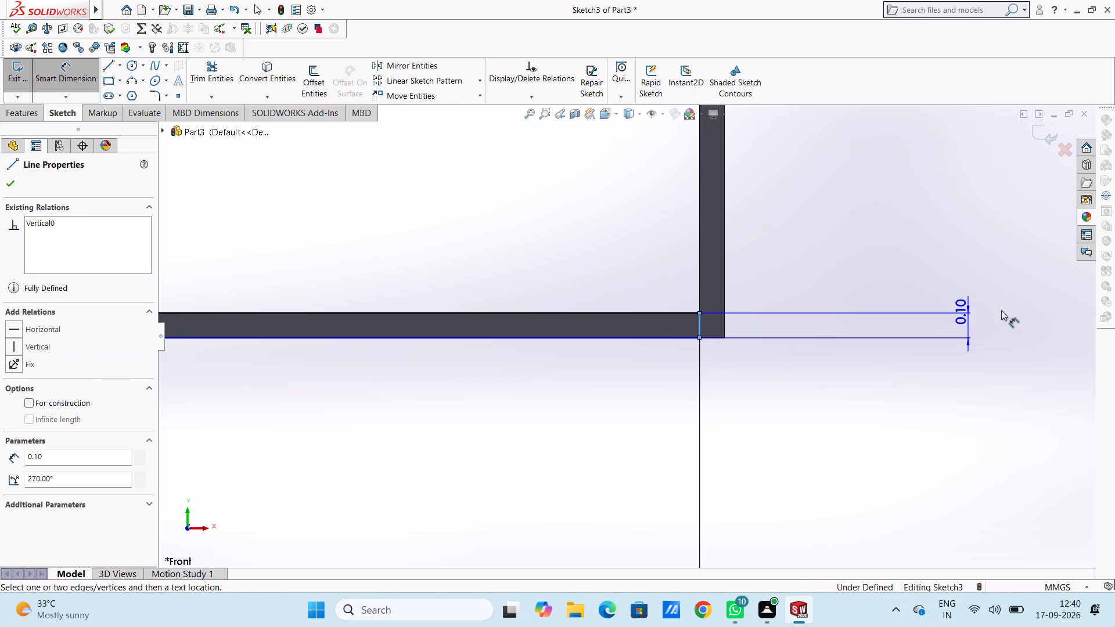
pyautogui.click(1019, 309)
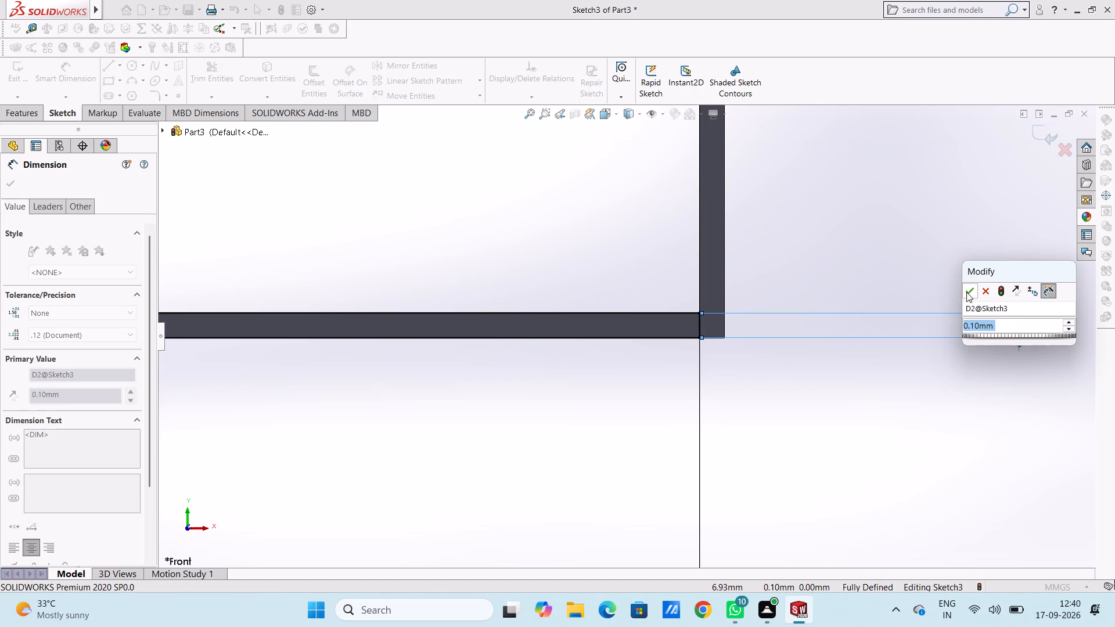
pyautogui.click(966, 291)
pyautogui.click(894, 269)
pyautogui.press('Escape')
pyautogui.press('Escape')
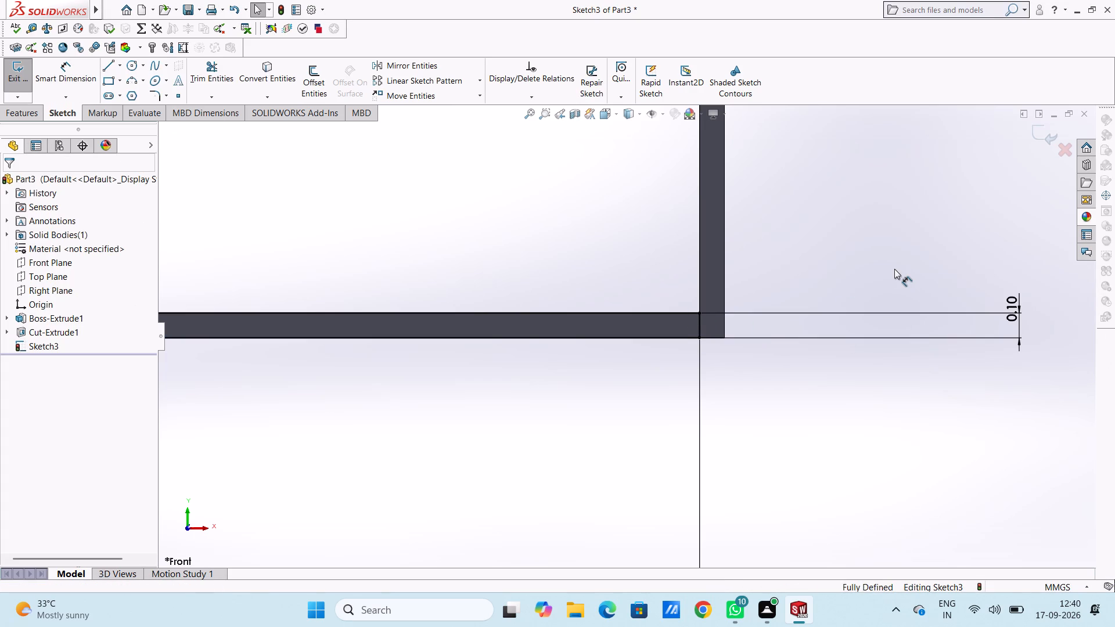
# Cut-extrude the thin bottom-wall rectangle as a blind cut 10.90 mm deep along the block, removing the bottom wall.
pyautogui.hotkey('ctrl', '7')
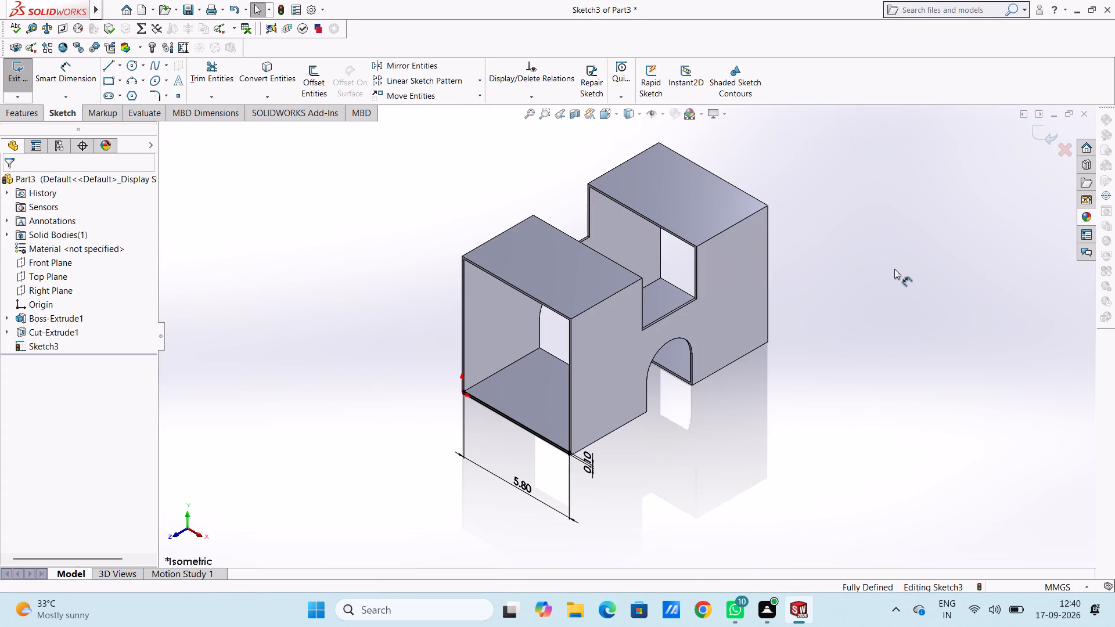
pyautogui.click(14, 116)
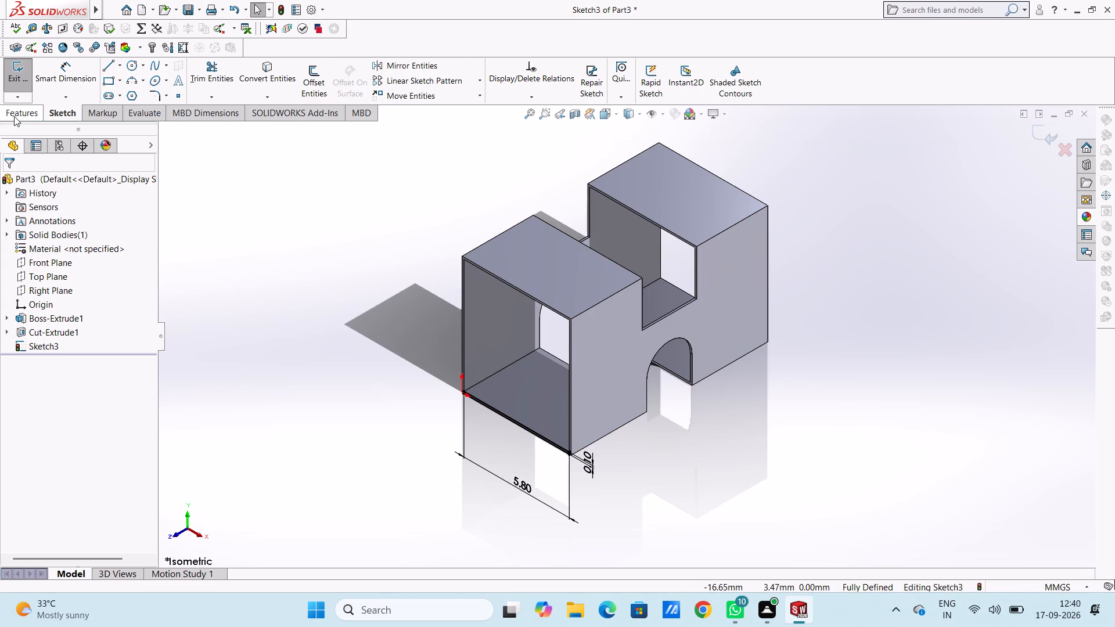
pyautogui.click(199, 79)
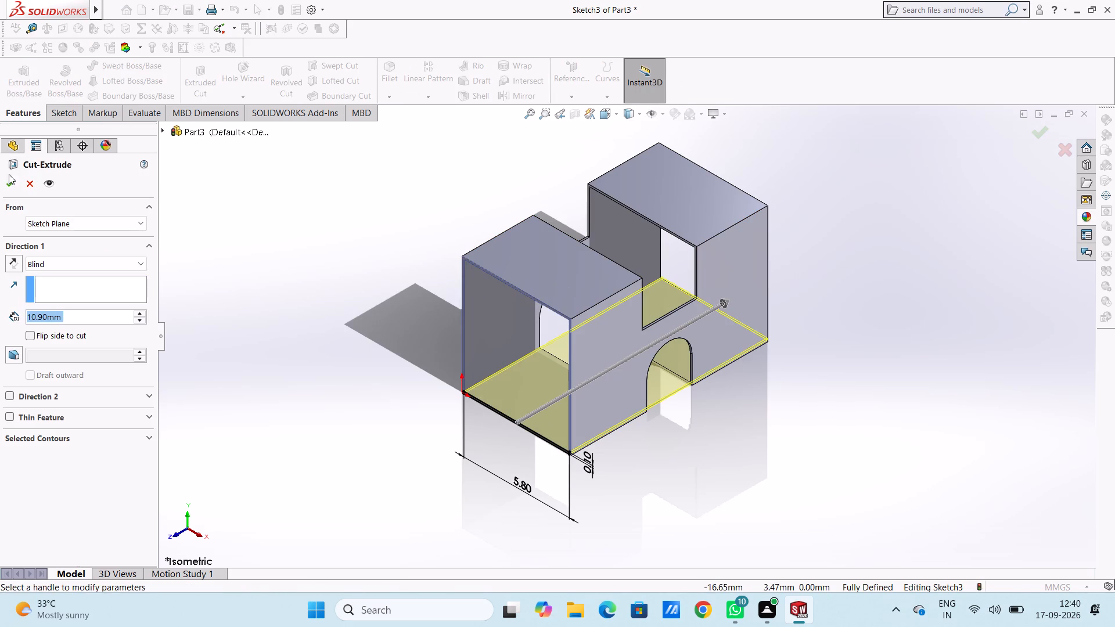
pyautogui.click(6, 183)
pyautogui.click(244, 282)
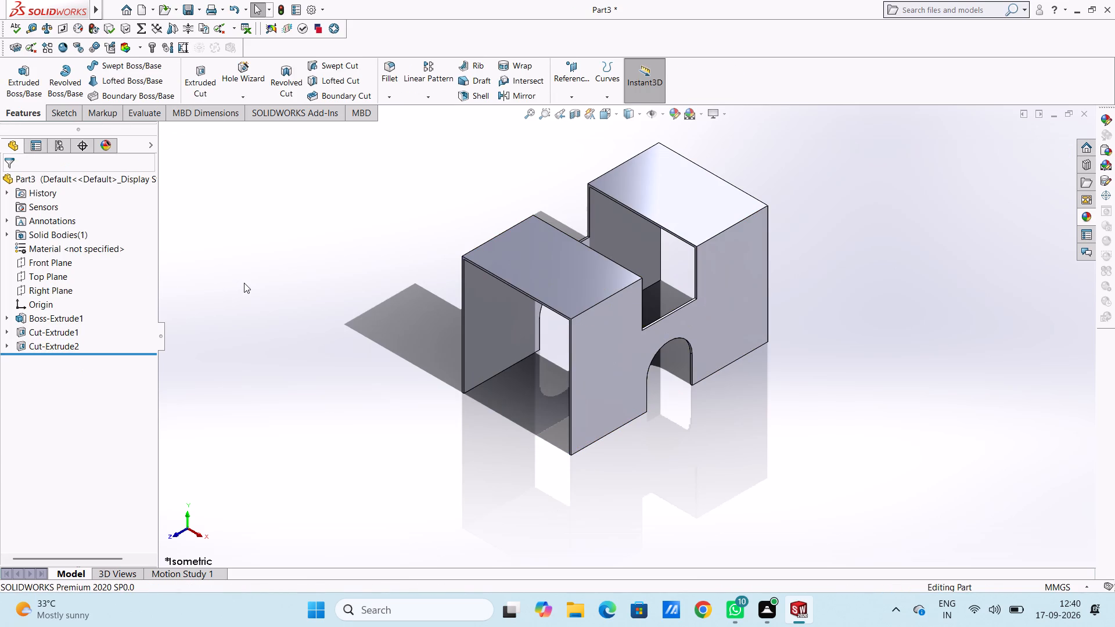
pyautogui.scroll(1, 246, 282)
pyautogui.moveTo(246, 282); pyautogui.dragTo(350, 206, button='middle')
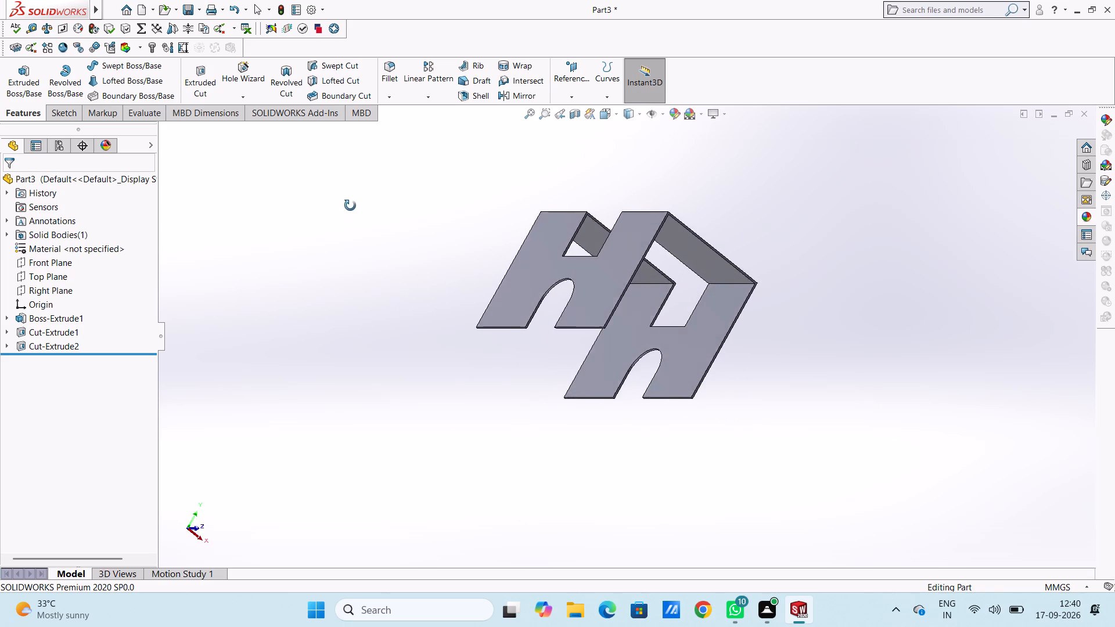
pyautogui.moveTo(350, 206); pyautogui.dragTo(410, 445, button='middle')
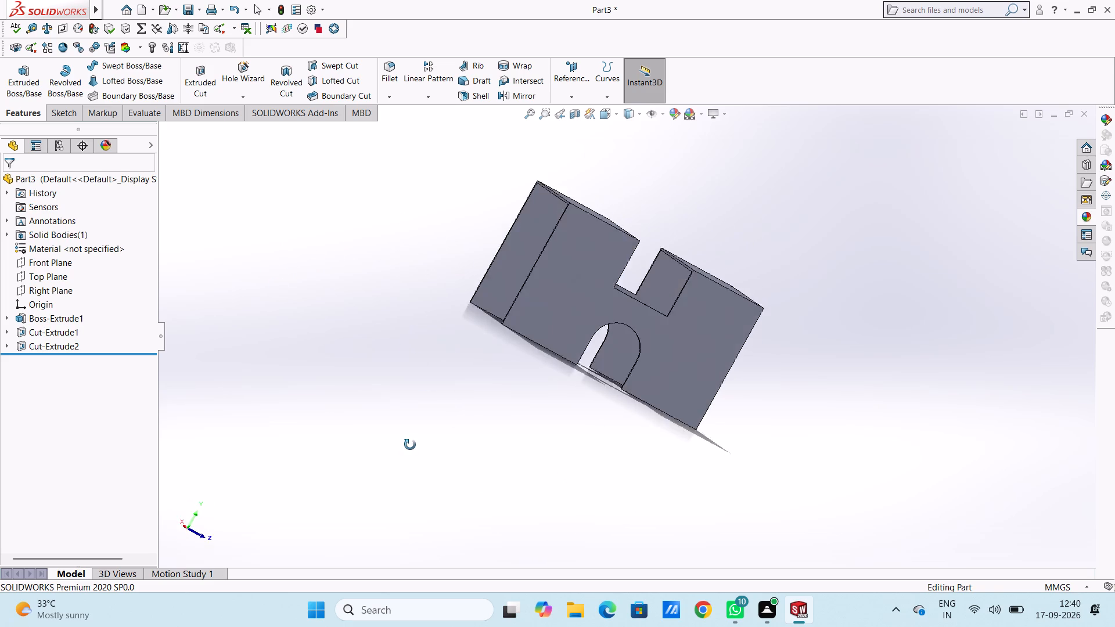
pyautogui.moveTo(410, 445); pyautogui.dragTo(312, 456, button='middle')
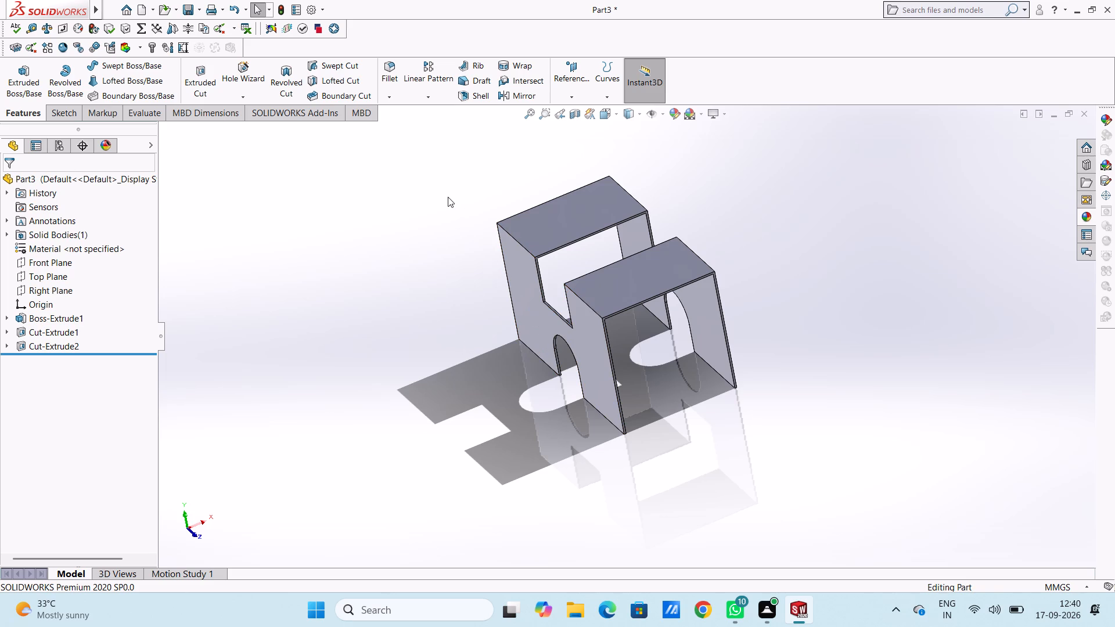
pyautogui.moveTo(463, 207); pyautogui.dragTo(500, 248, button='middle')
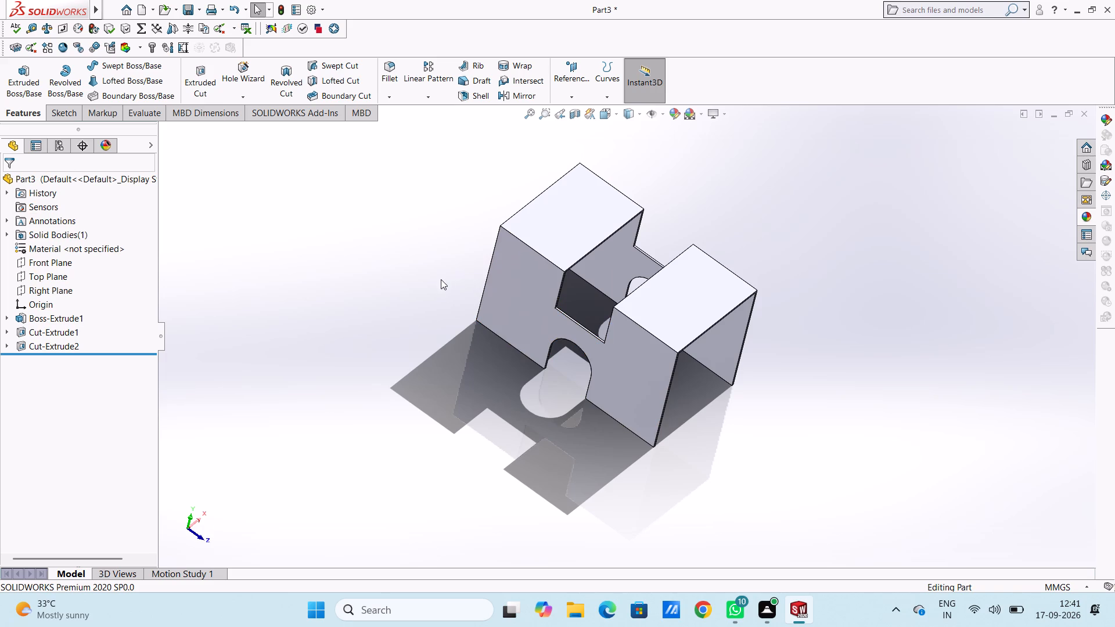
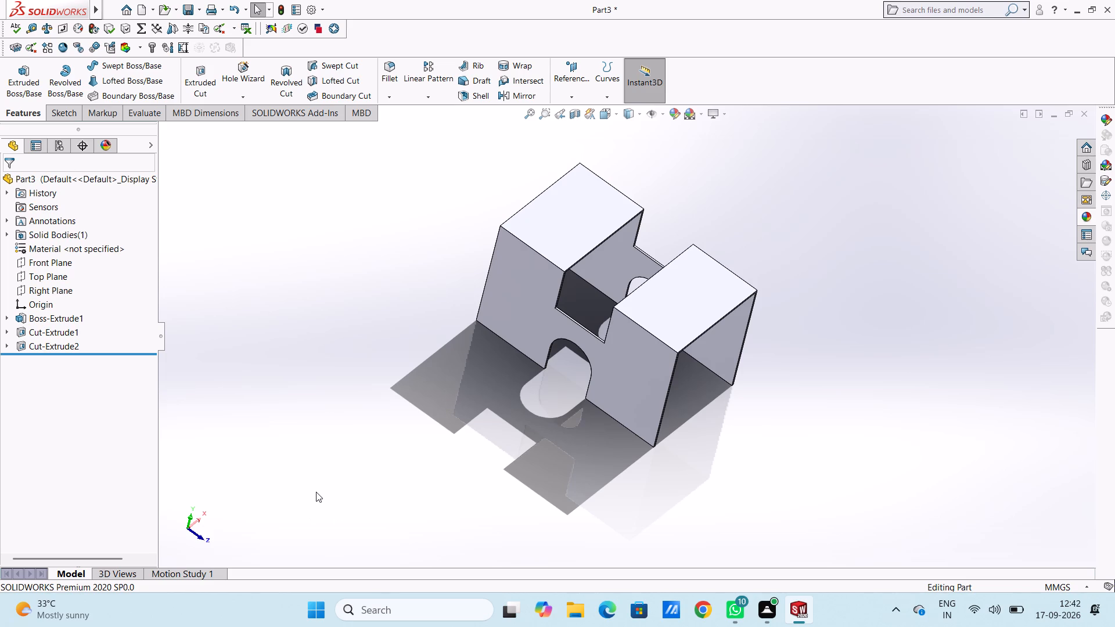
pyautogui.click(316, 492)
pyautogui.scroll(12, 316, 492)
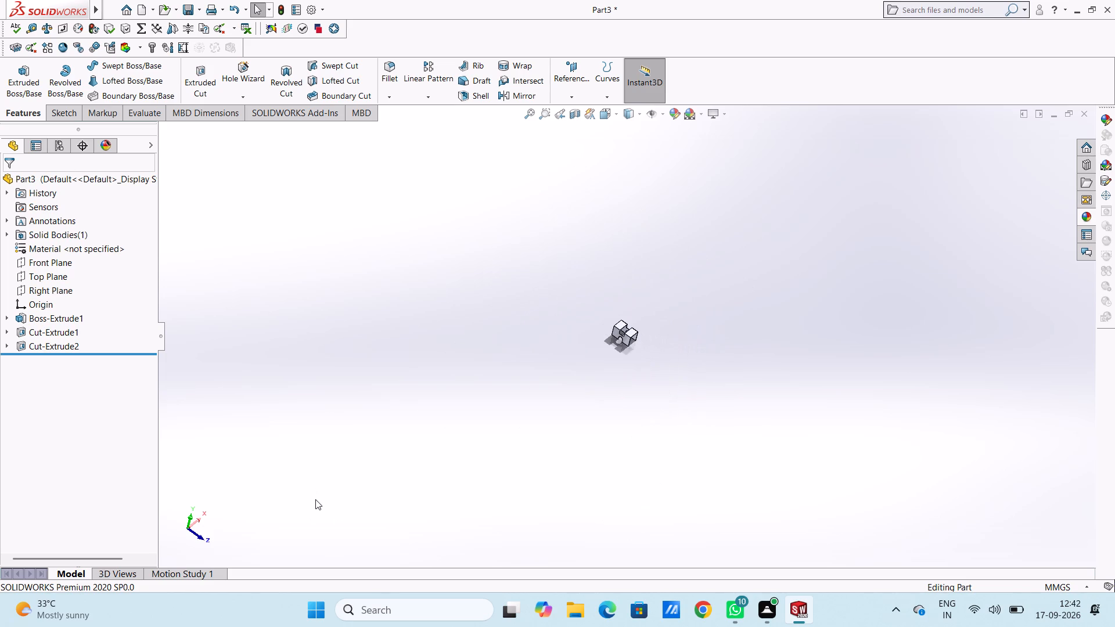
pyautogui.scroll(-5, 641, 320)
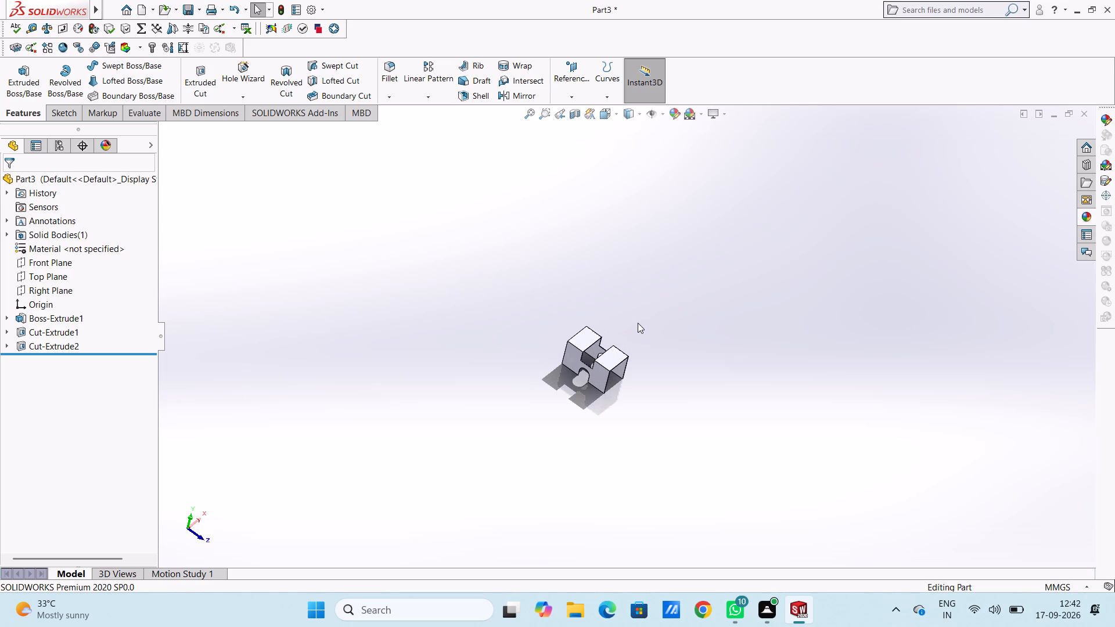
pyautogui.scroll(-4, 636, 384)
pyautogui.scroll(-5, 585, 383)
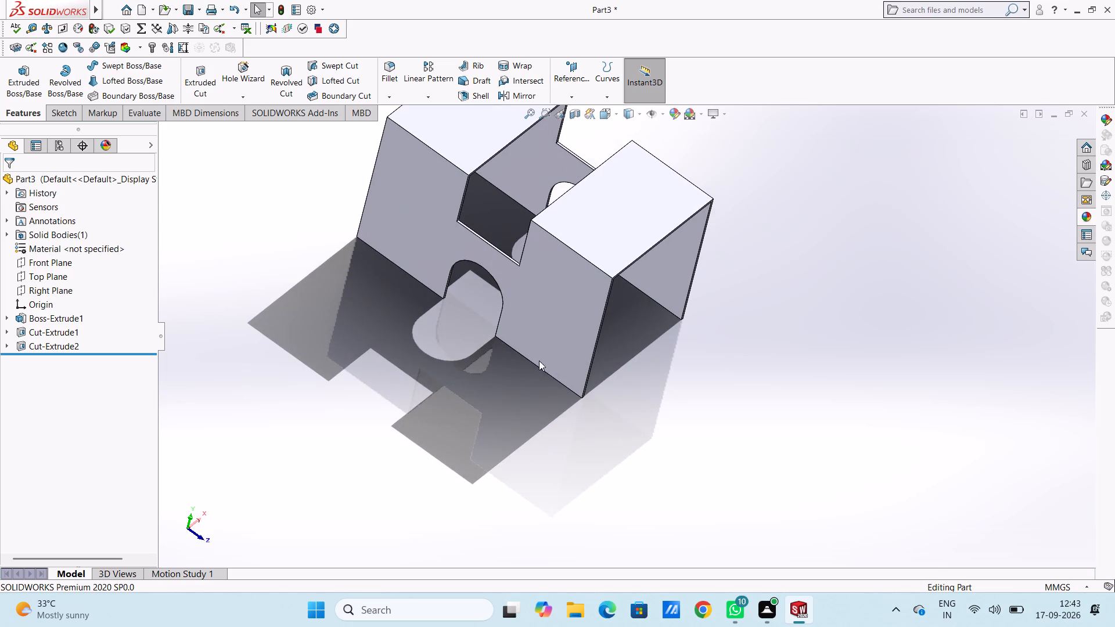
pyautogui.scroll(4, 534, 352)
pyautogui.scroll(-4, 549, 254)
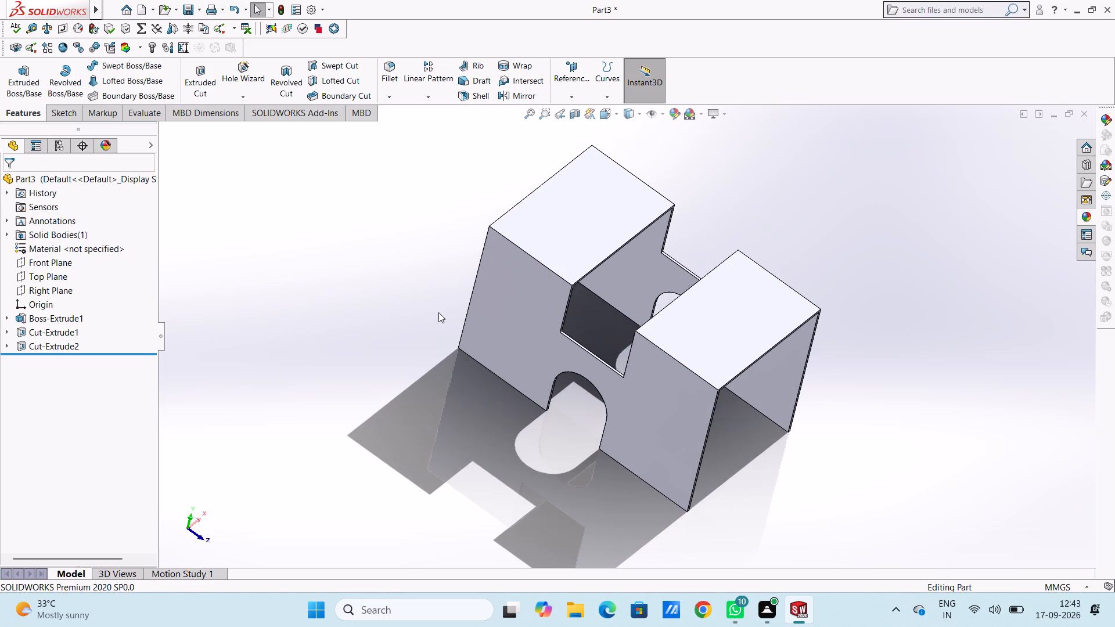
# Open a new sketch on the thin bottom face of one long side wall of the hollowed block.
pyautogui.hotkey('ctrl', '5')
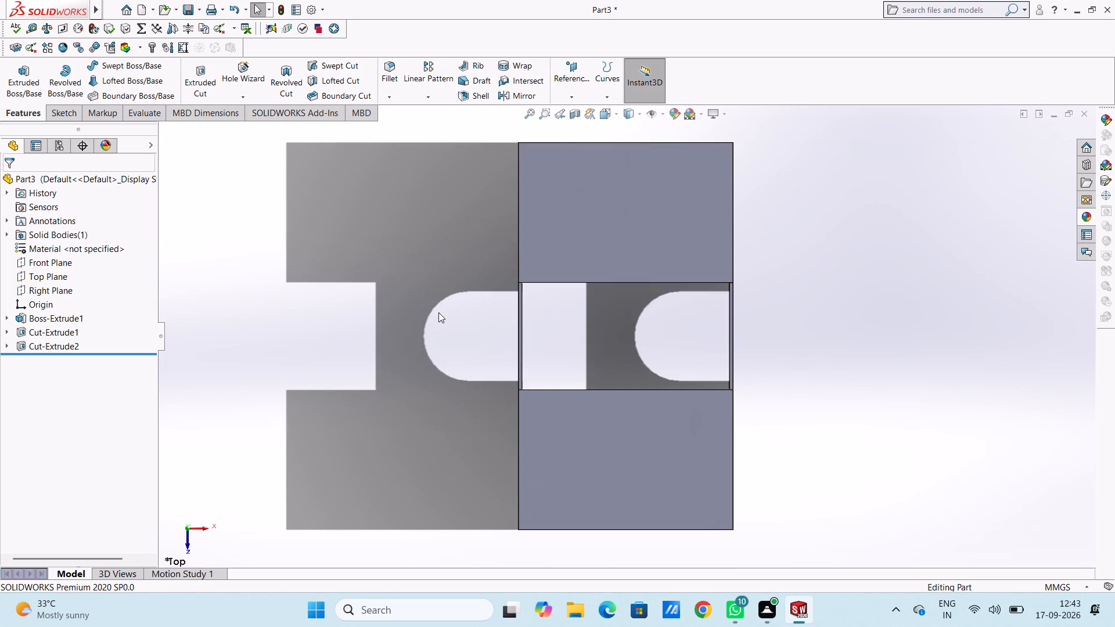
pyautogui.hotkey('ctrl', '6')
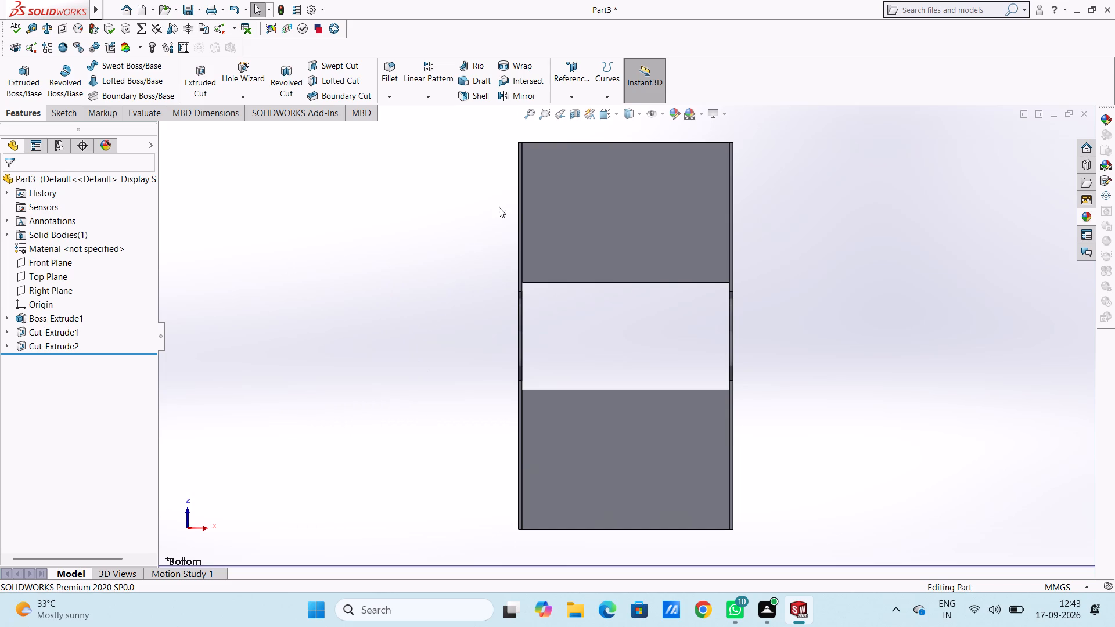
pyautogui.scroll(-4, 518, 204)
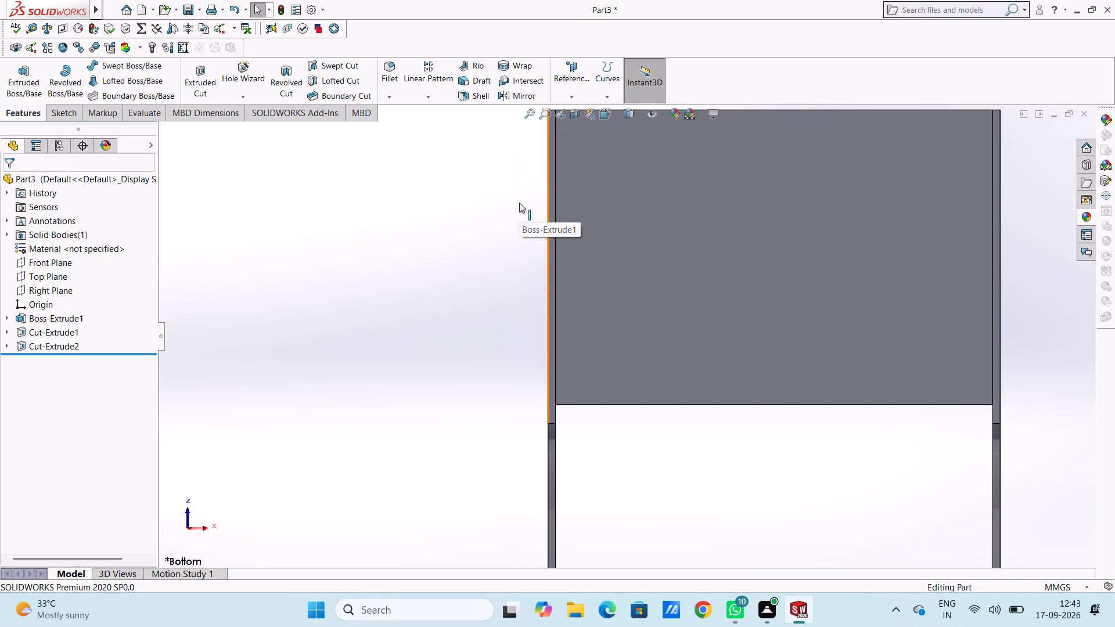
pyautogui.click(552, 188)
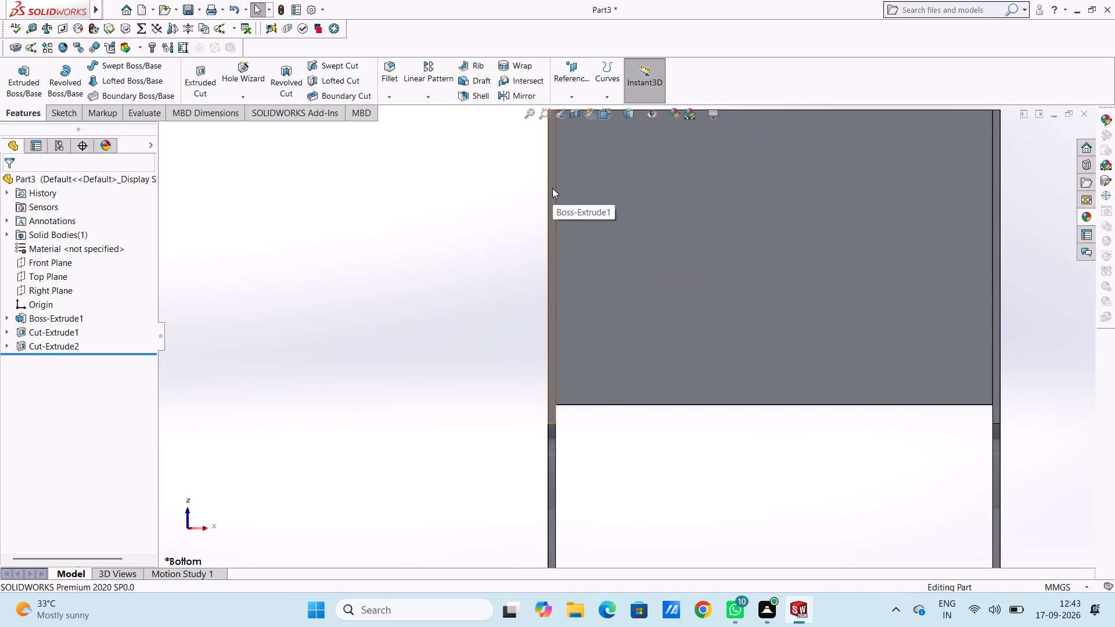
pyautogui.click(598, 156)
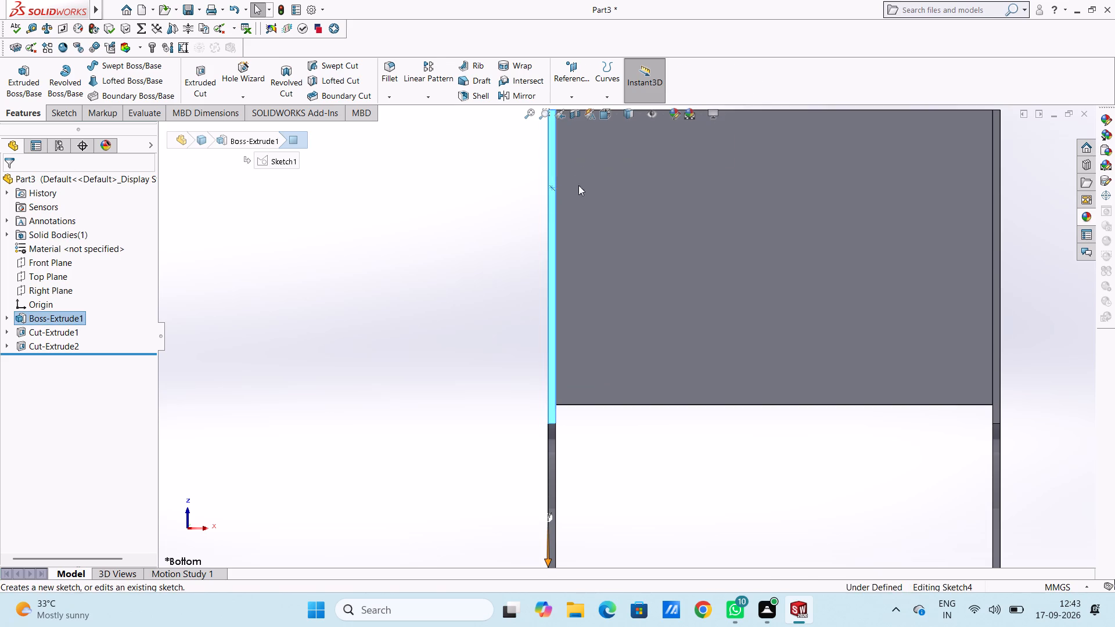
pyautogui.scroll(4, 488, 237)
pyautogui.click(484, 277)
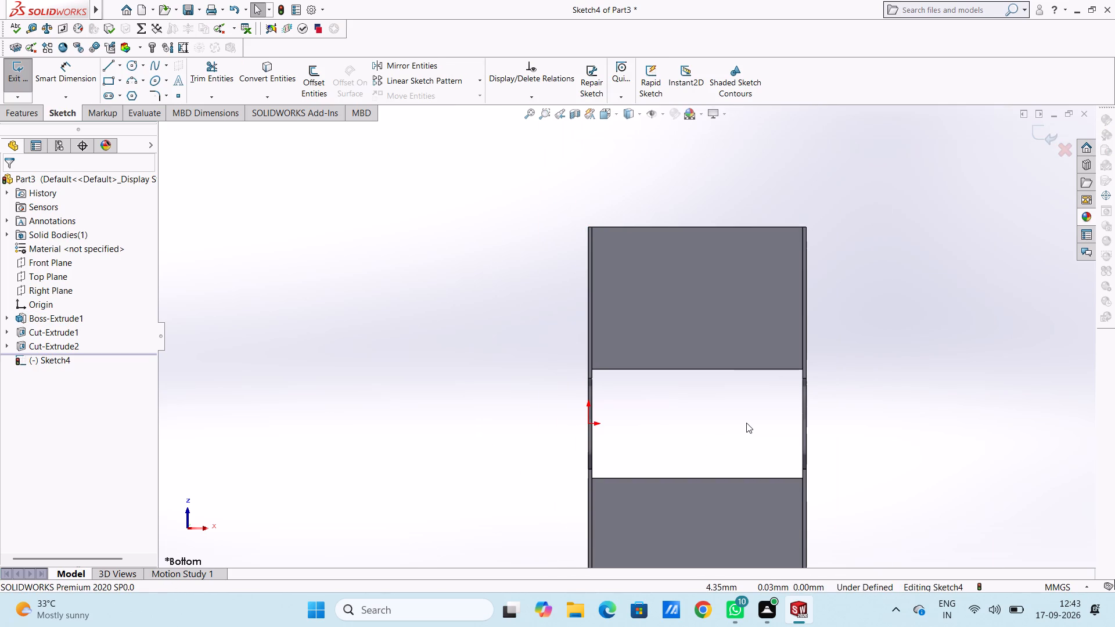
# Sketch a horizontal midpoint line centred on the block's end edge, extending 4.05 mm to each side of the midpoint.
pyautogui.moveTo(744, 421); pyautogui.dragTo(723, 434, button='middle')
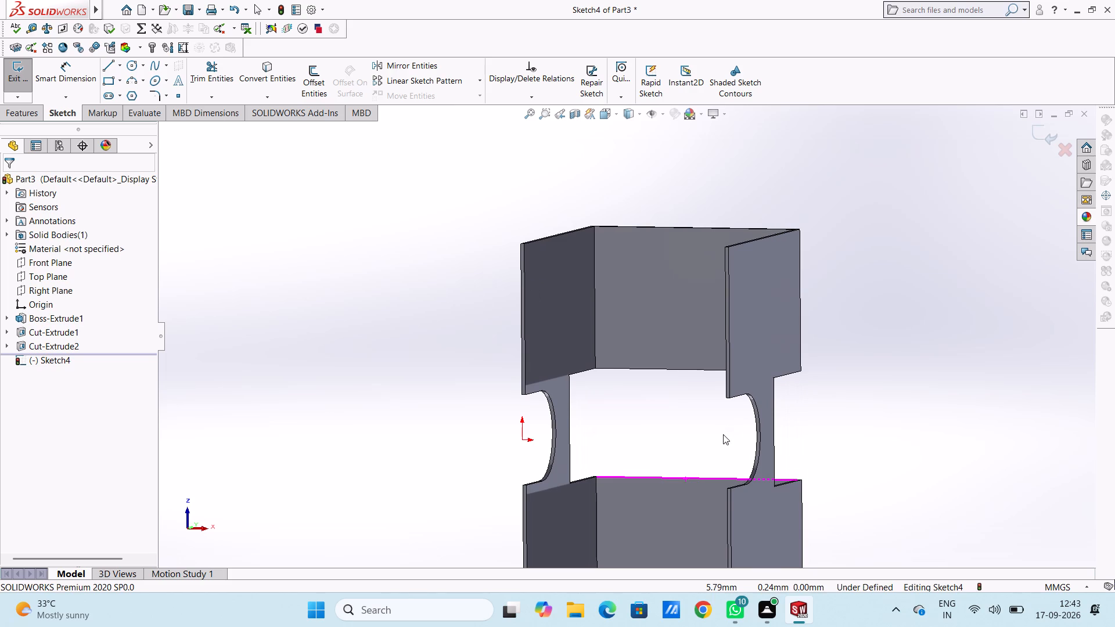
pyautogui.moveTo(638, 435); pyautogui.dragTo(660, 432, button='middle')
pyautogui.middleClick(661, 431)
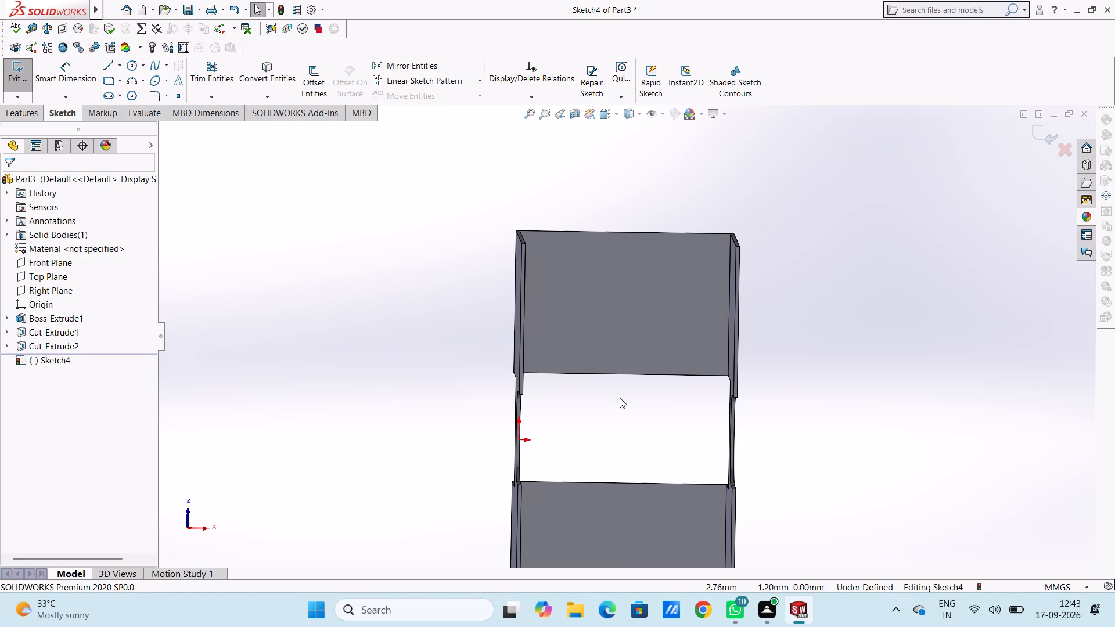
pyautogui.hotkey('ctrl', '6')
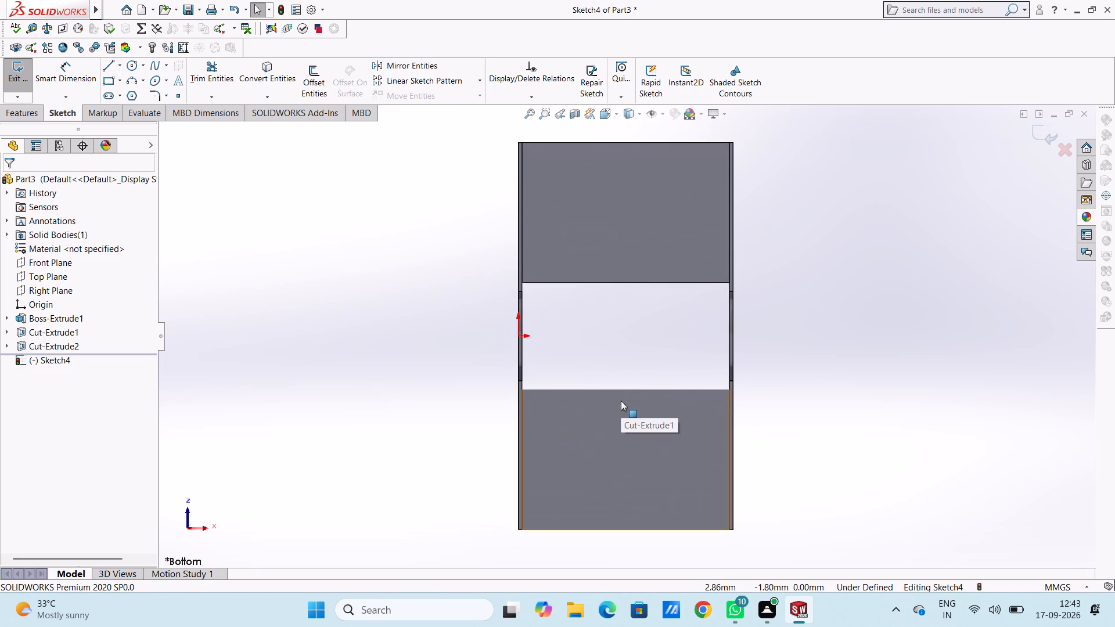
pyautogui.scroll(1, 650, 401)
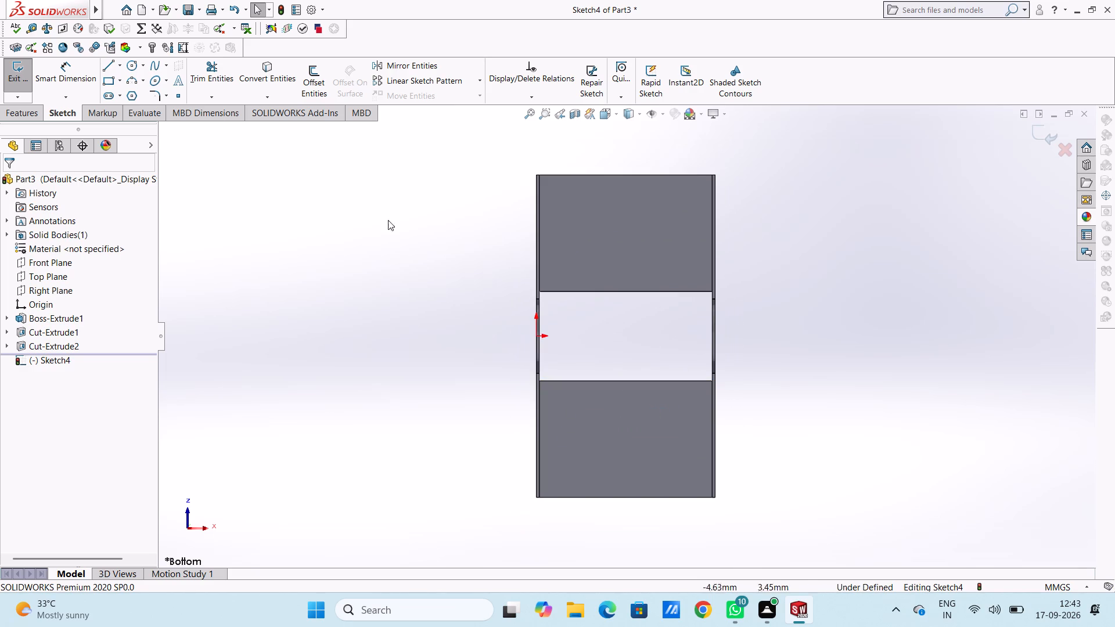
pyautogui.click(119, 63)
pyautogui.click(118, 111)
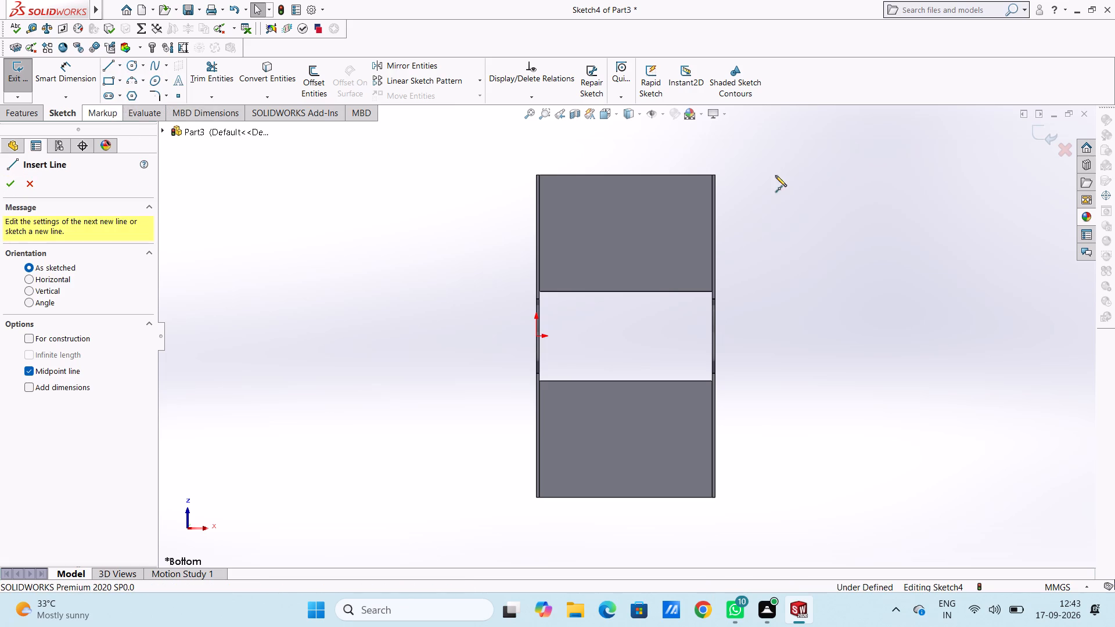
pyautogui.click(625, 174)
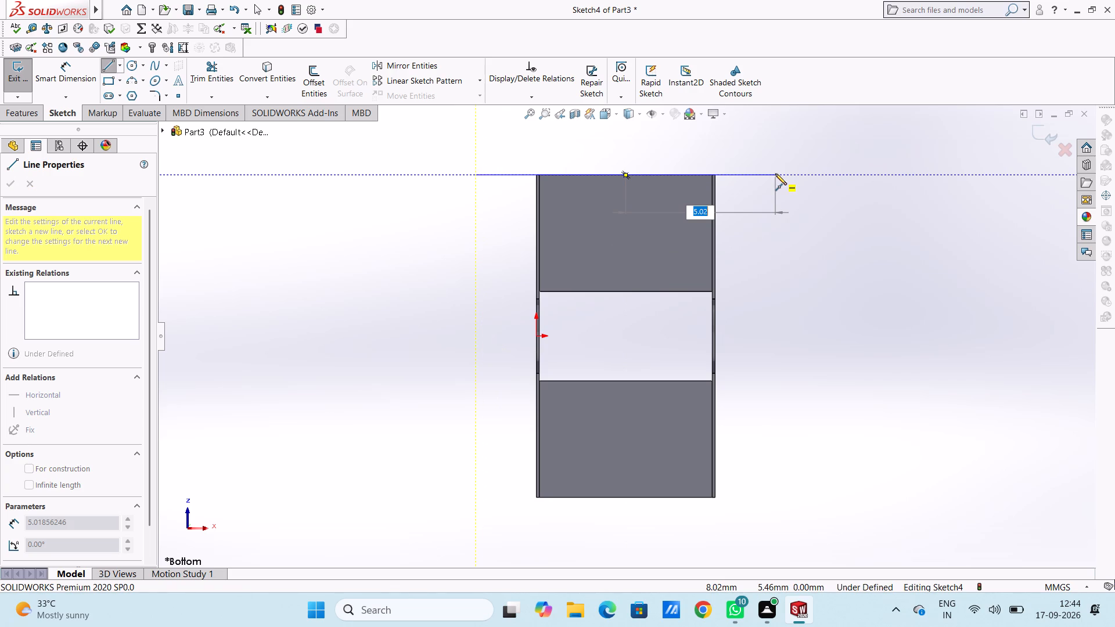
pyautogui.write('4.05')
pyautogui.press('Return')
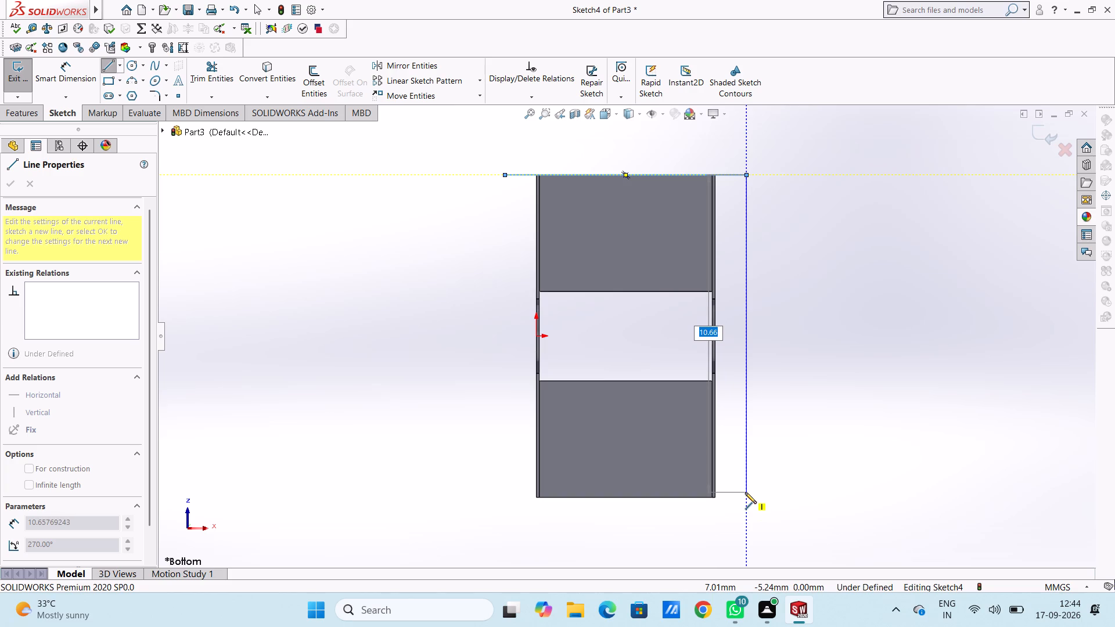
pyautogui.press('Escape')
pyautogui.press('Escape')
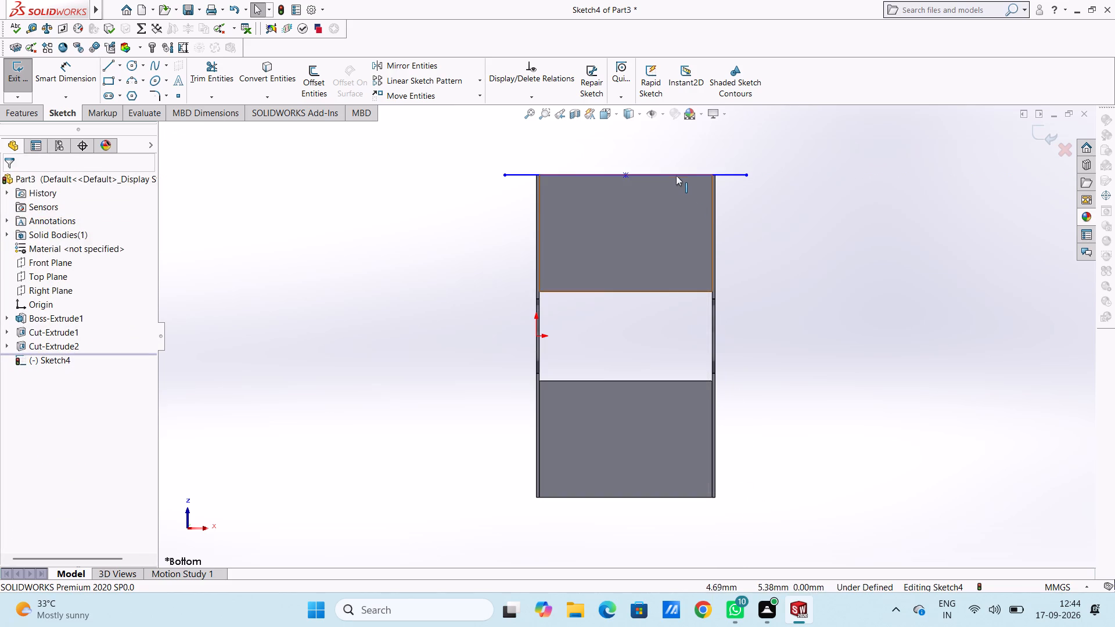
# Dimension the overall length of the horizontal midpoint line.
pyautogui.scroll(-5, 675, 175)
pyautogui.click(70, 72)
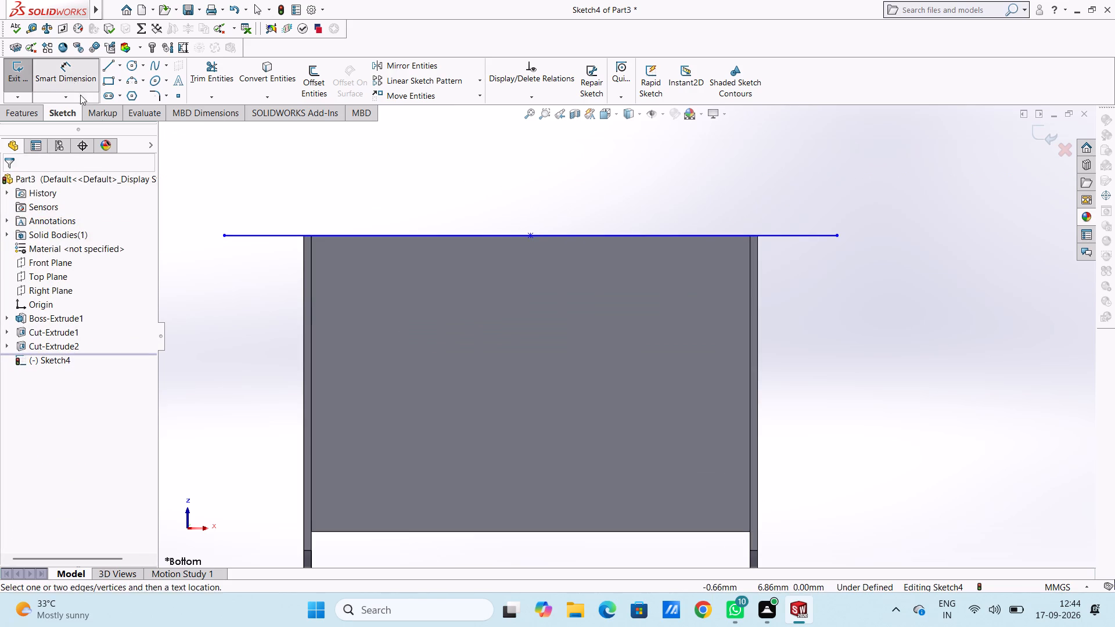
pyautogui.click(257, 233)
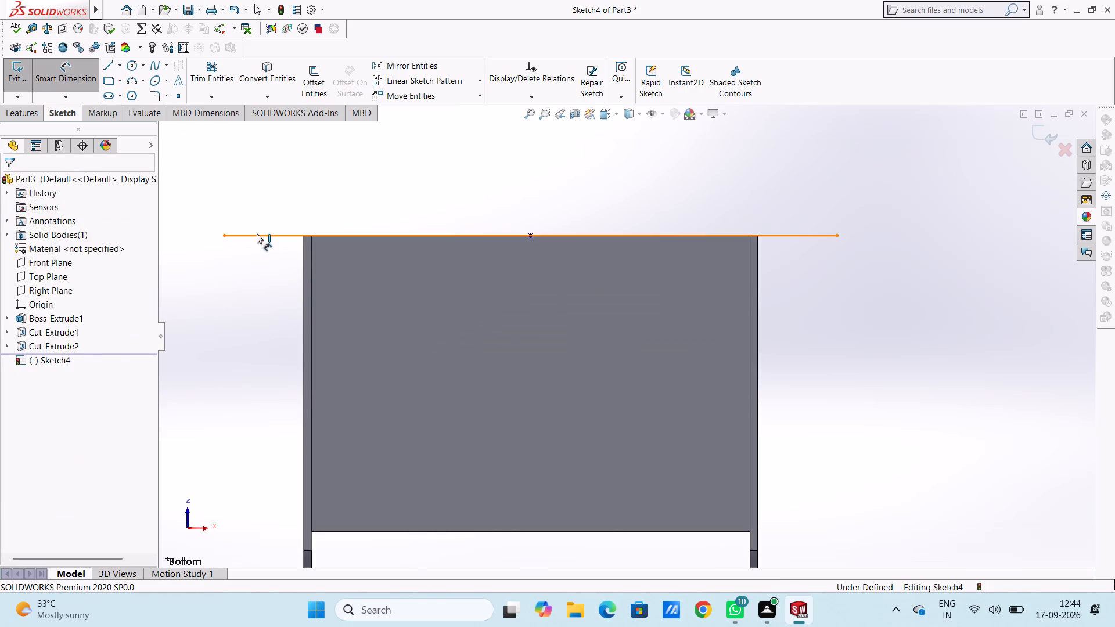
pyautogui.click(354, 150)
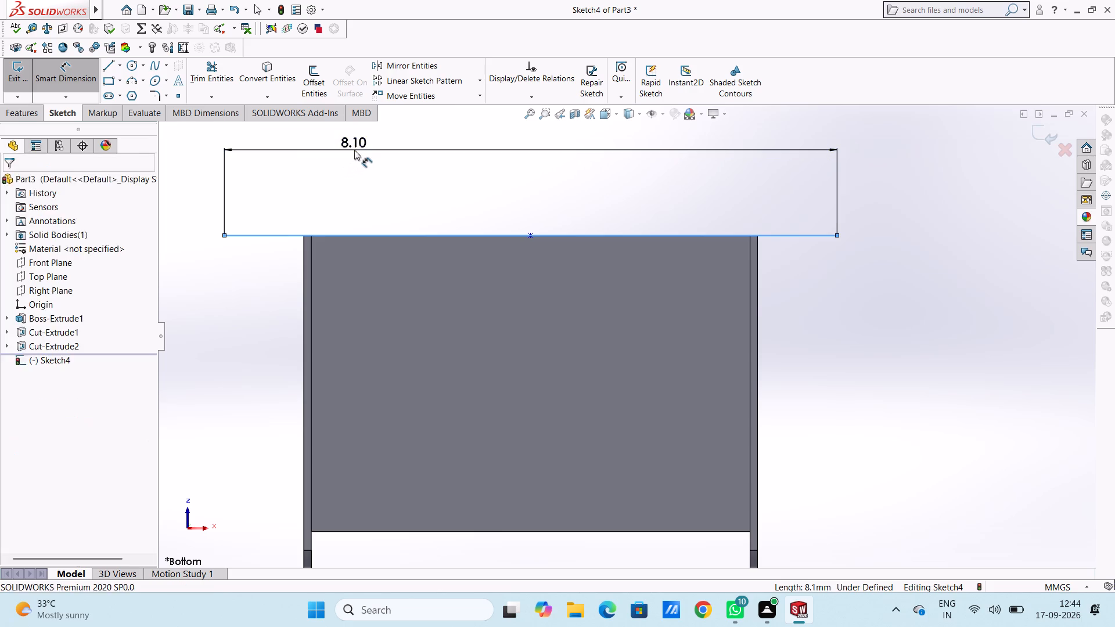
pyautogui.click(306, 134)
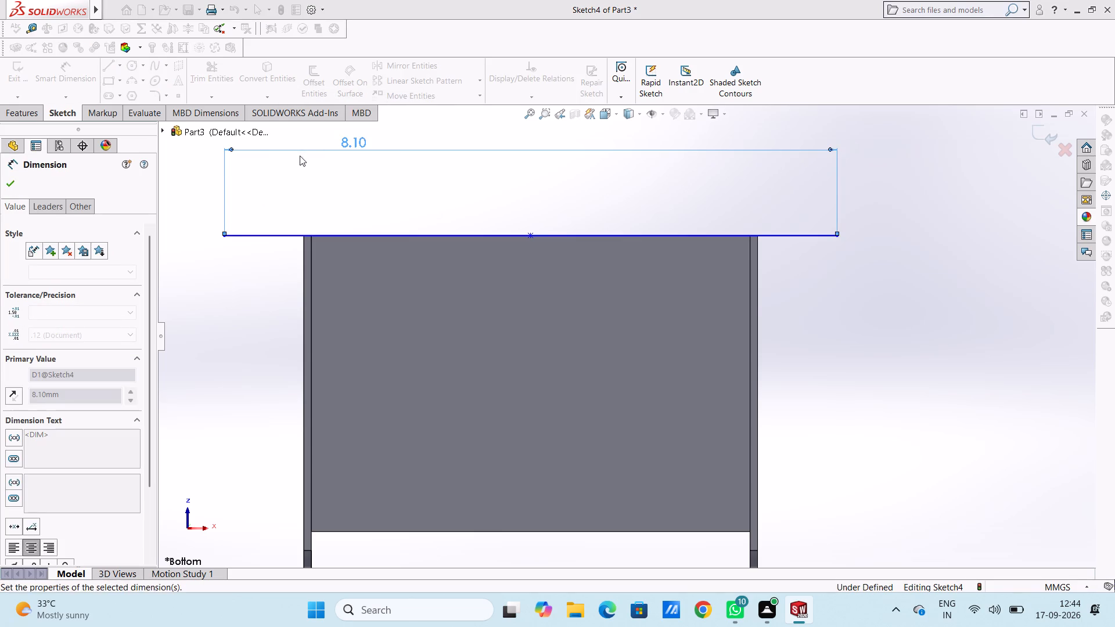
pyautogui.click(298, 157)
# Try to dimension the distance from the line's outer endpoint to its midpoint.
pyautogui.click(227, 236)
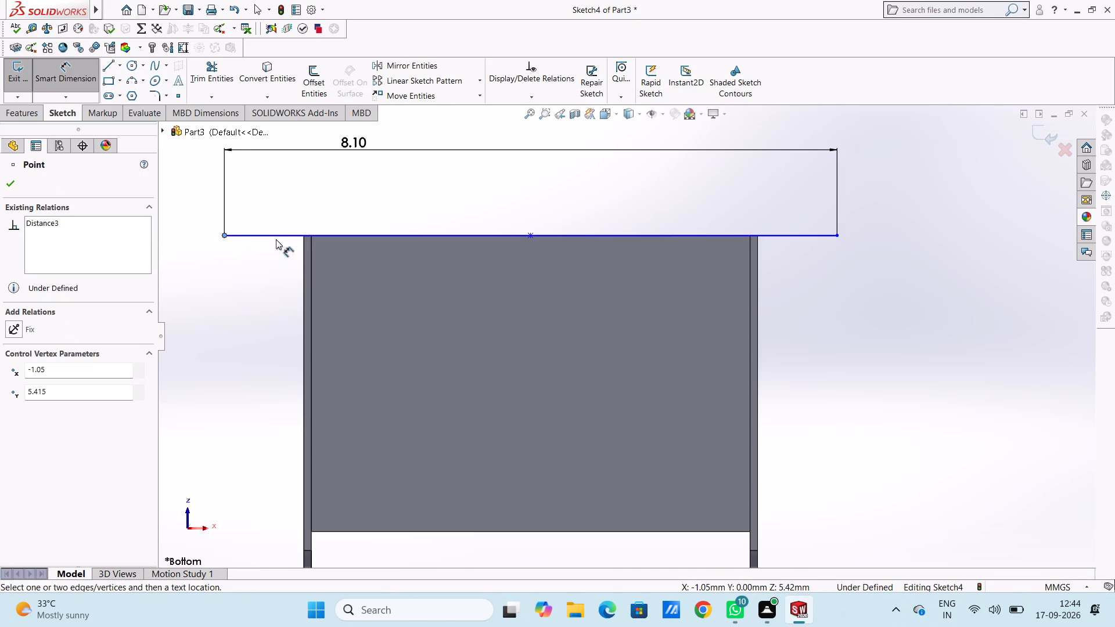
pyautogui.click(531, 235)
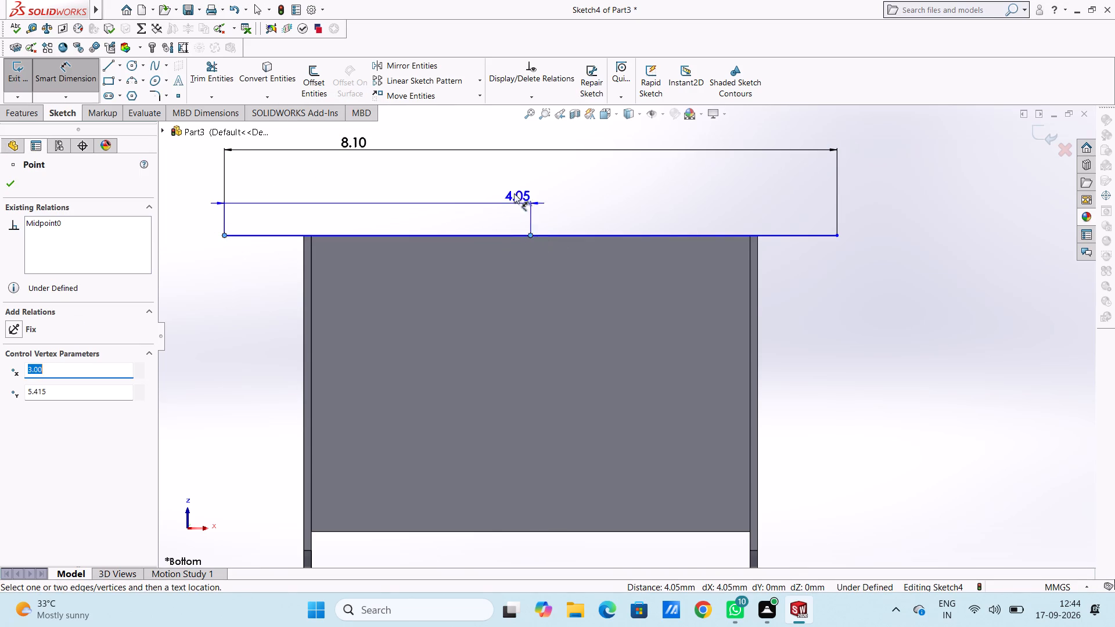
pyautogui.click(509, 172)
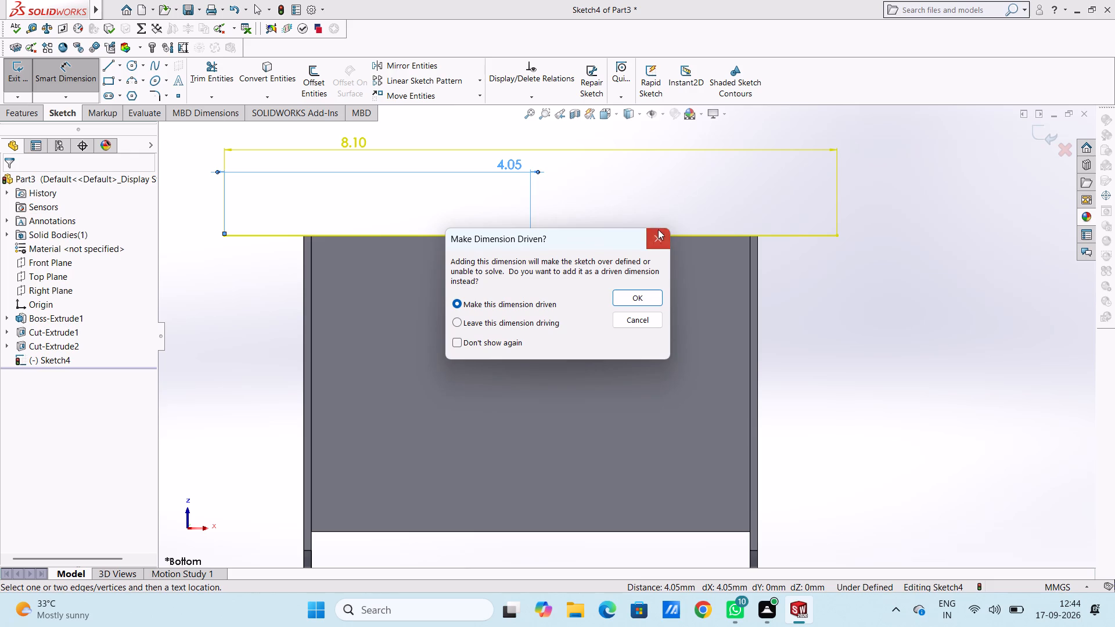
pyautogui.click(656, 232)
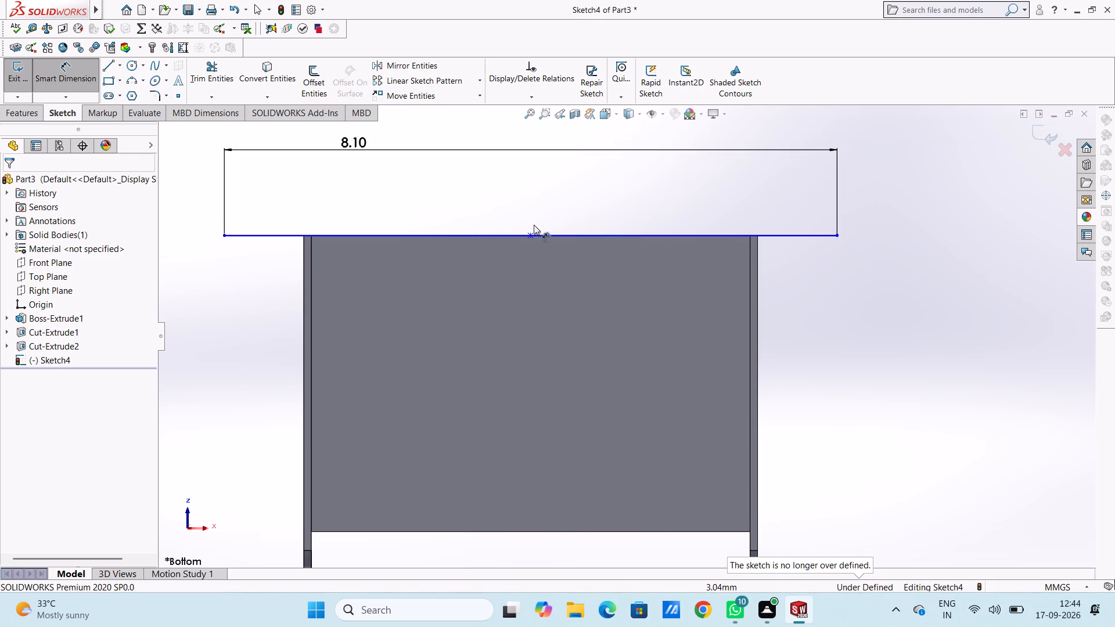
# Sketch a corner rectangle about 1.15 by 4.17 mm from the origin-side wall's inner end corner, extending outward to the midpoint line's endpoint.
pyautogui.scroll(3, 457, 210)
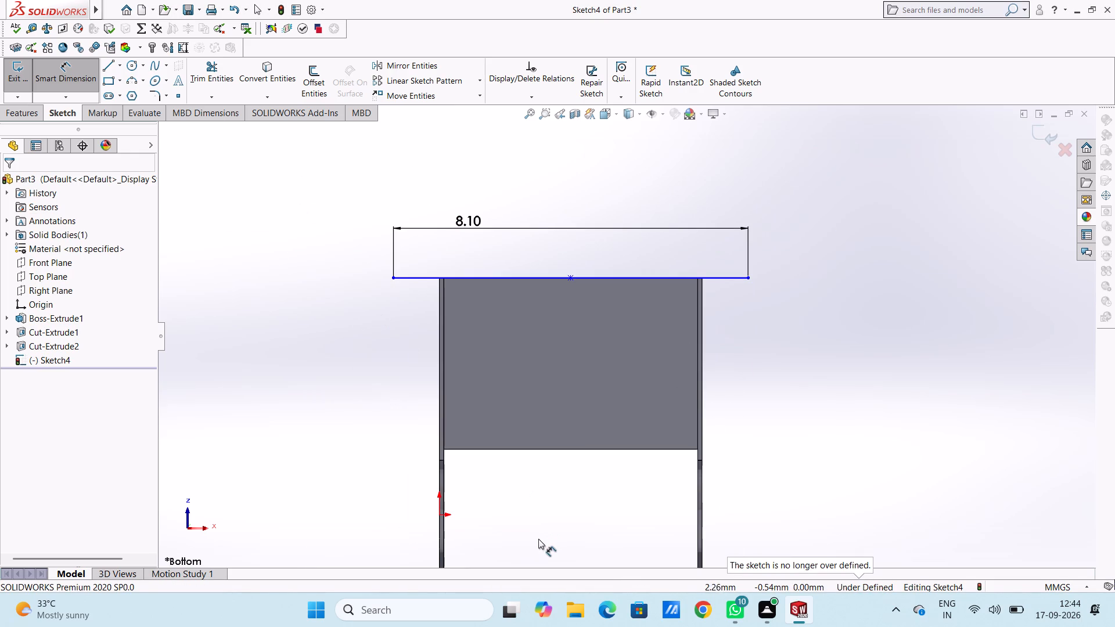
pyautogui.scroll(-2, 536, 537)
pyautogui.scroll(2, 530, 531)
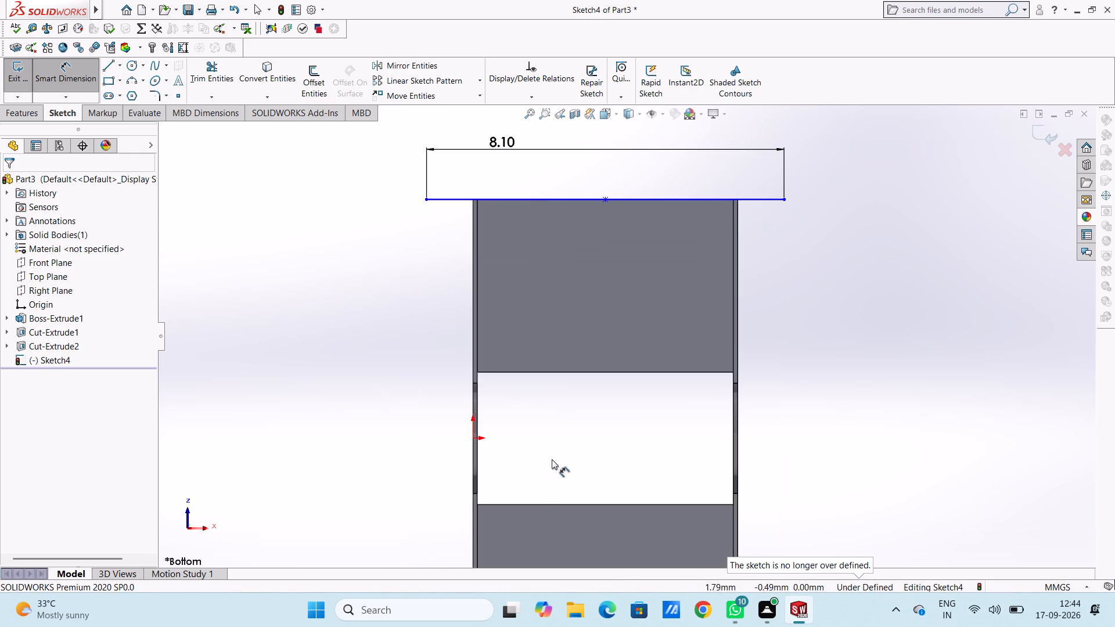
pyautogui.click(109, 76)
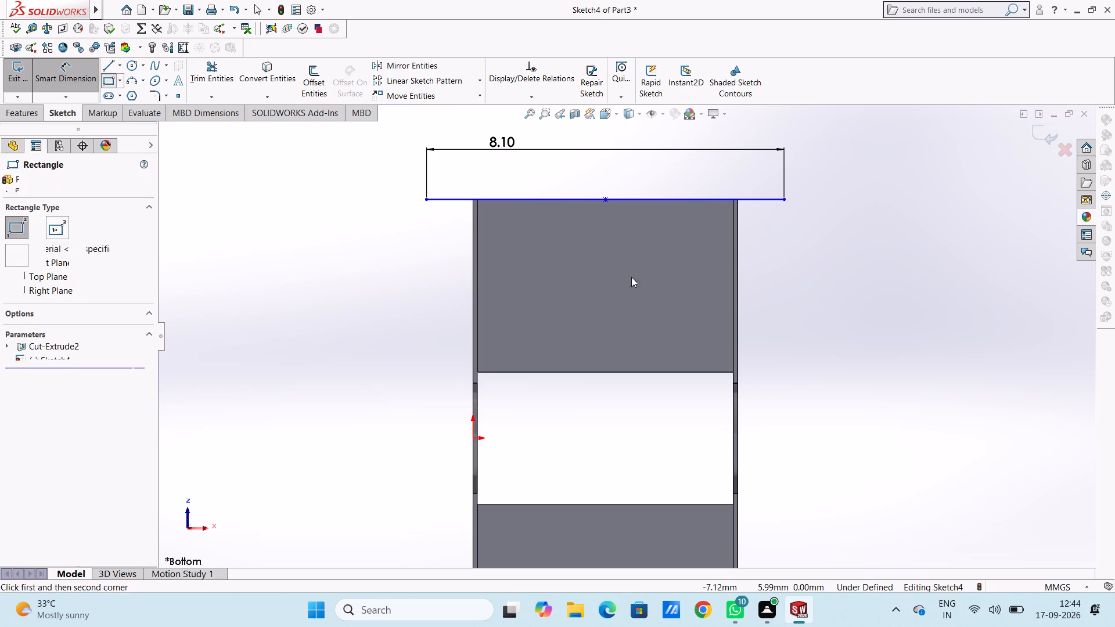
pyautogui.scroll(-1, 636, 285)
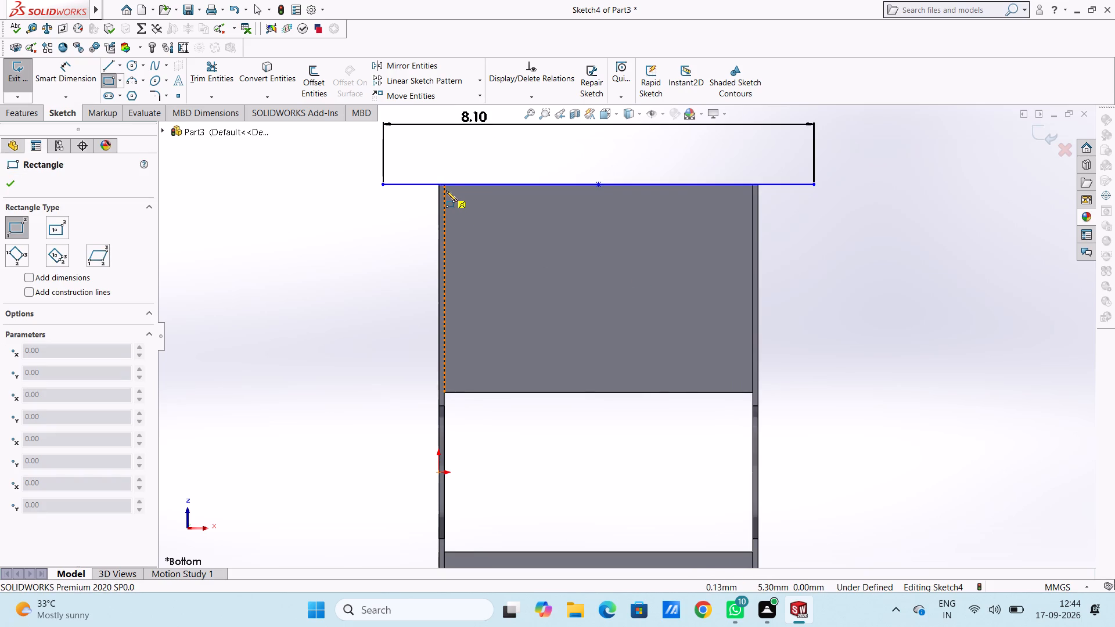
pyautogui.scroll(-2, 446, 190)
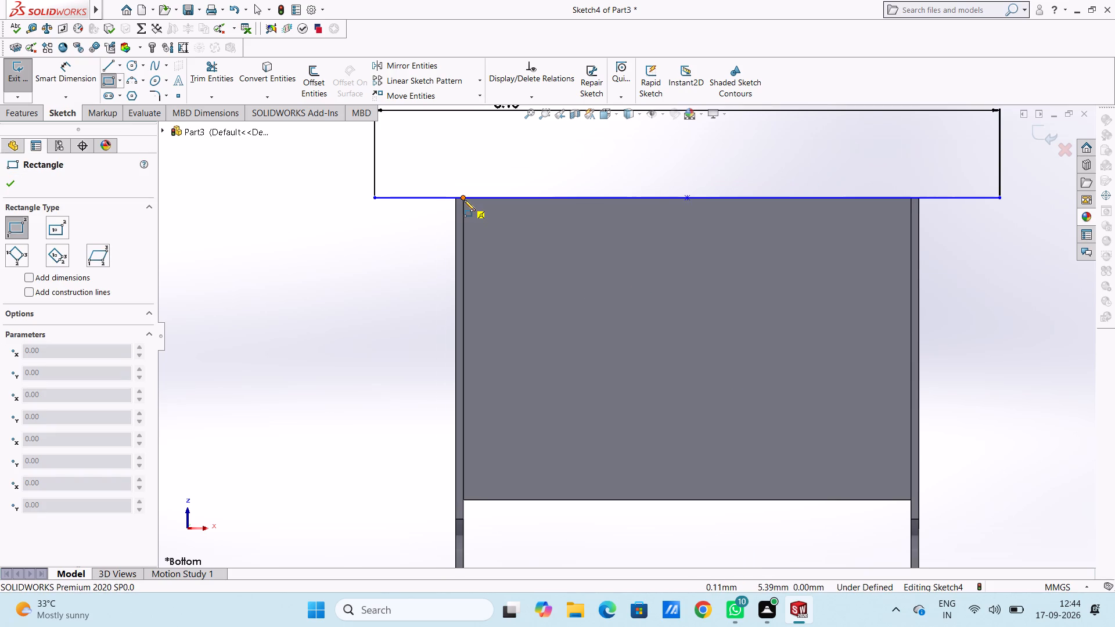
pyautogui.click(464, 200)
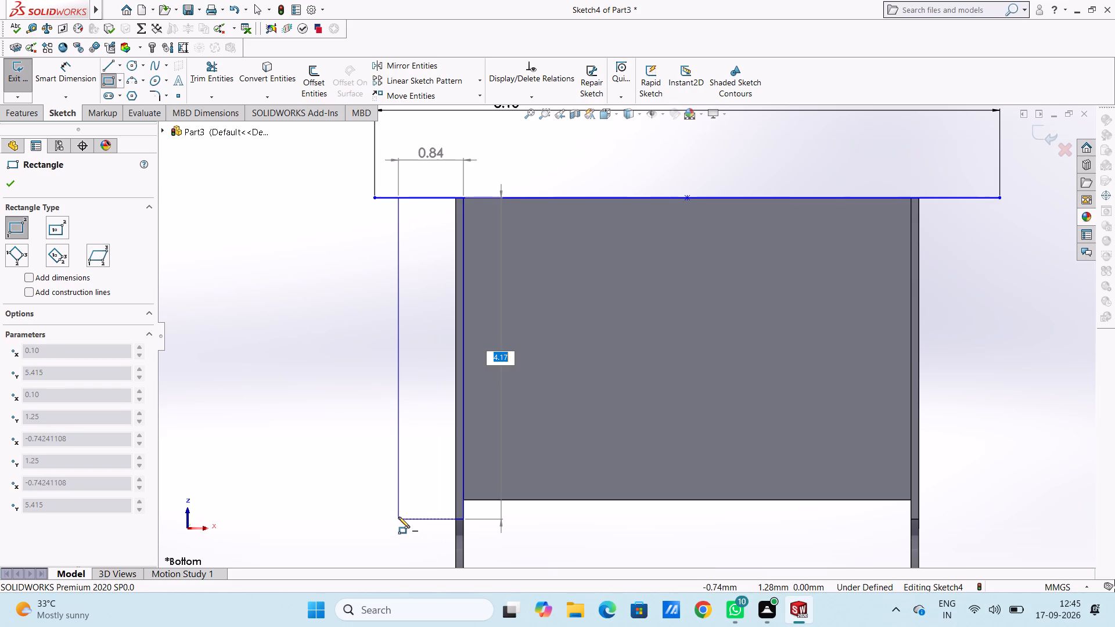
pyautogui.moveTo(398, 517); pyautogui.dragTo(386, 521, button='middle')
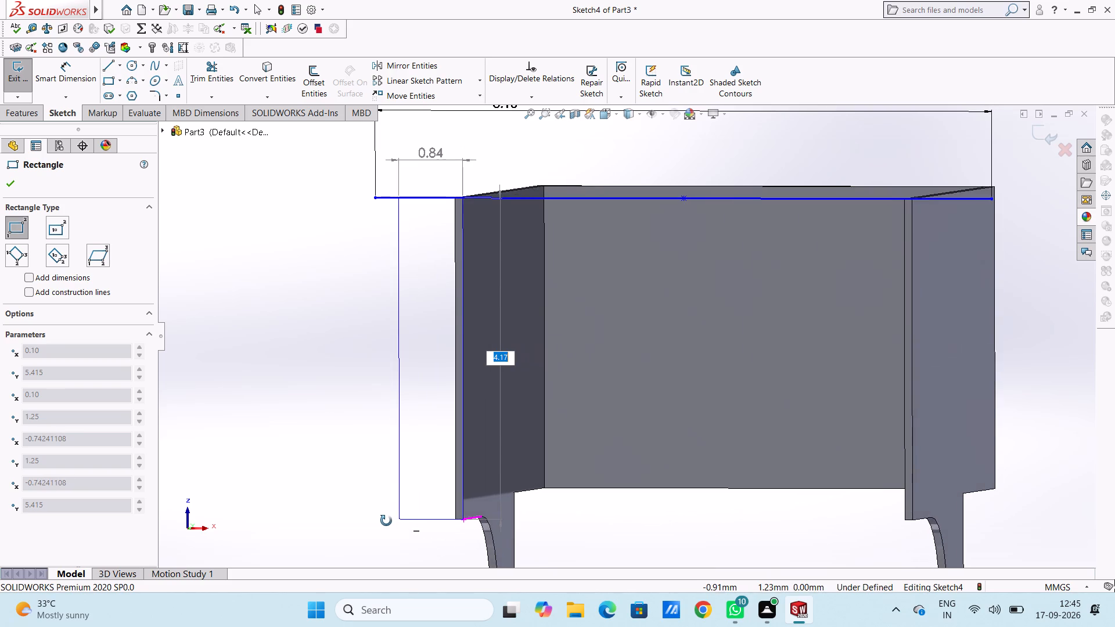
pyautogui.moveTo(386, 521); pyautogui.dragTo(384, 522, button='middle')
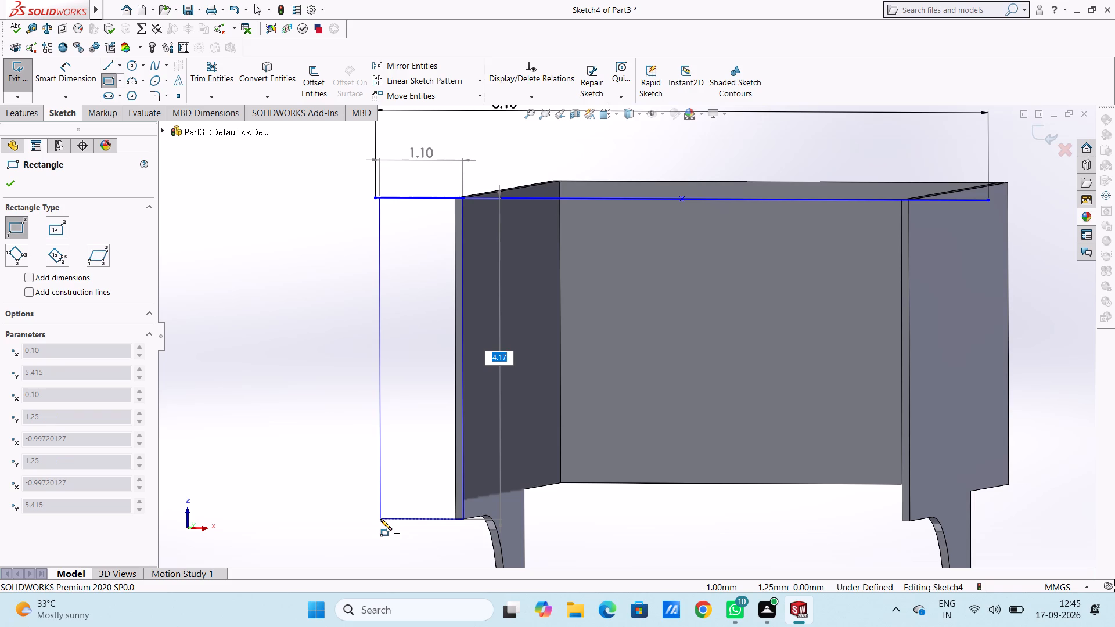
pyautogui.press('Return')
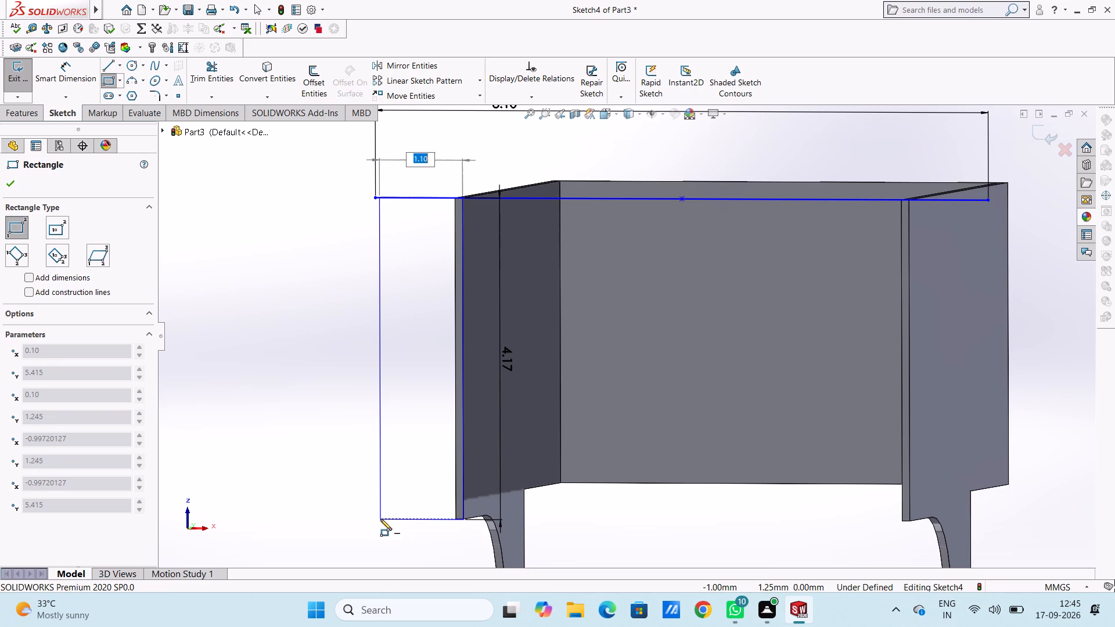
pyautogui.click(379, 487)
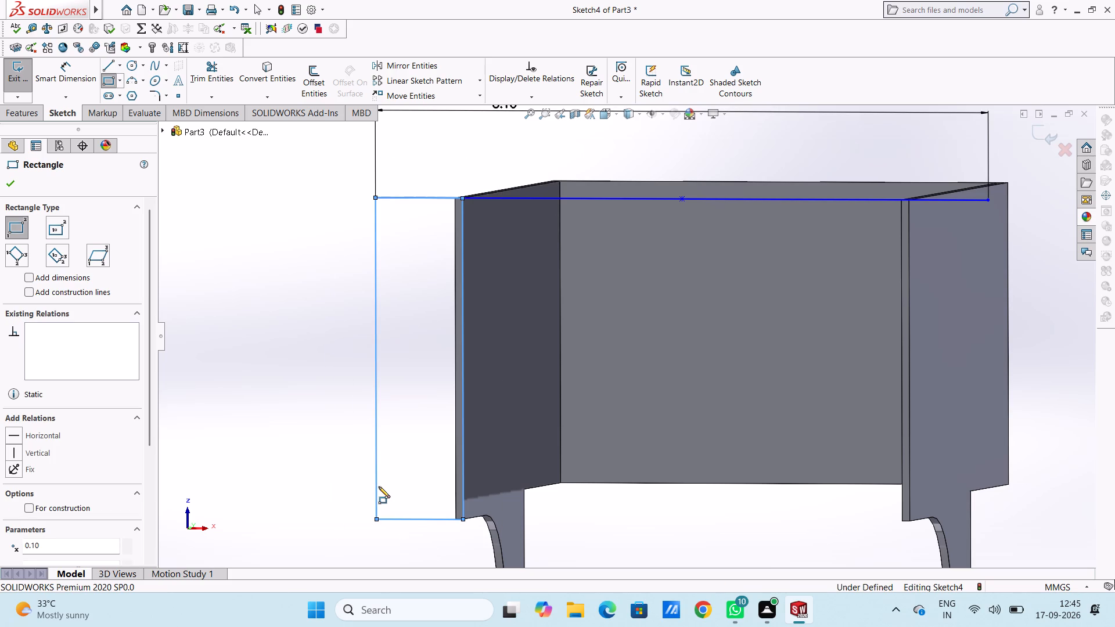
# Sketch a matching corner rectangle about 1.15 by 4.17 mm from the opposite wall's inner corner outward to the midpoint line's other endpoint.
pyautogui.scroll(2, 379, 487)
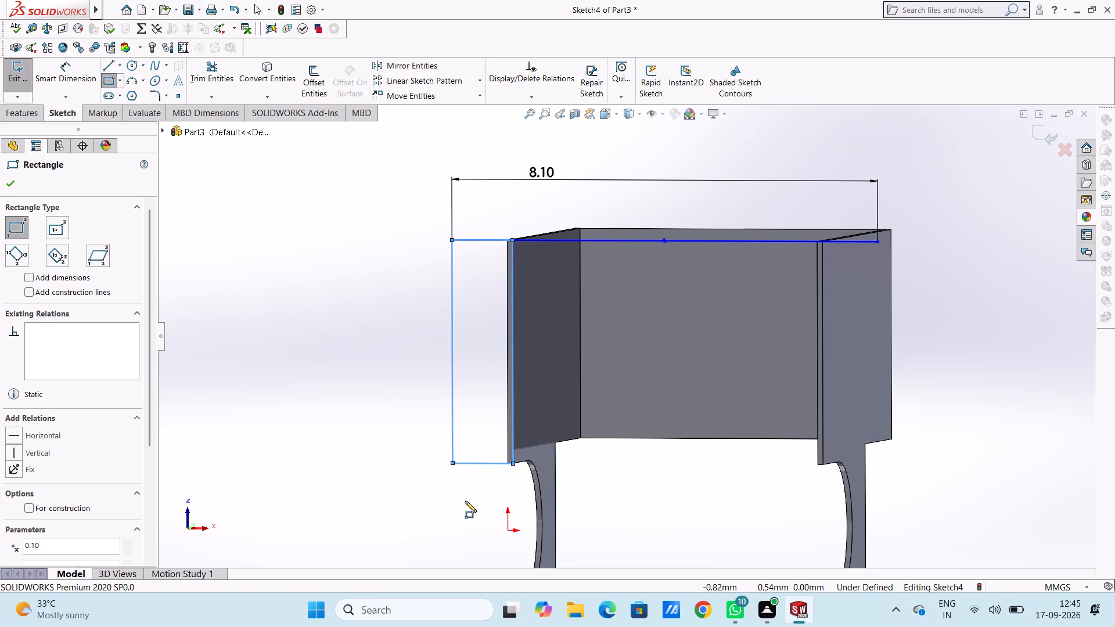
pyautogui.moveTo(466, 501); pyautogui.dragTo(490, 500, button='middle')
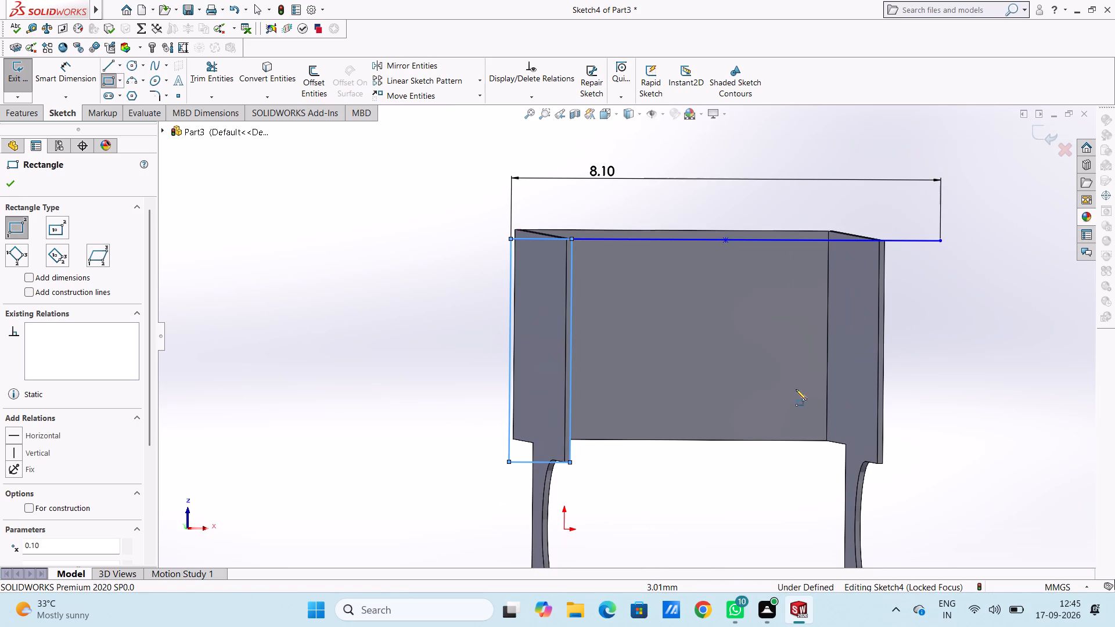
pyautogui.moveTo(963, 271); pyautogui.dragTo(951, 275, button='middle')
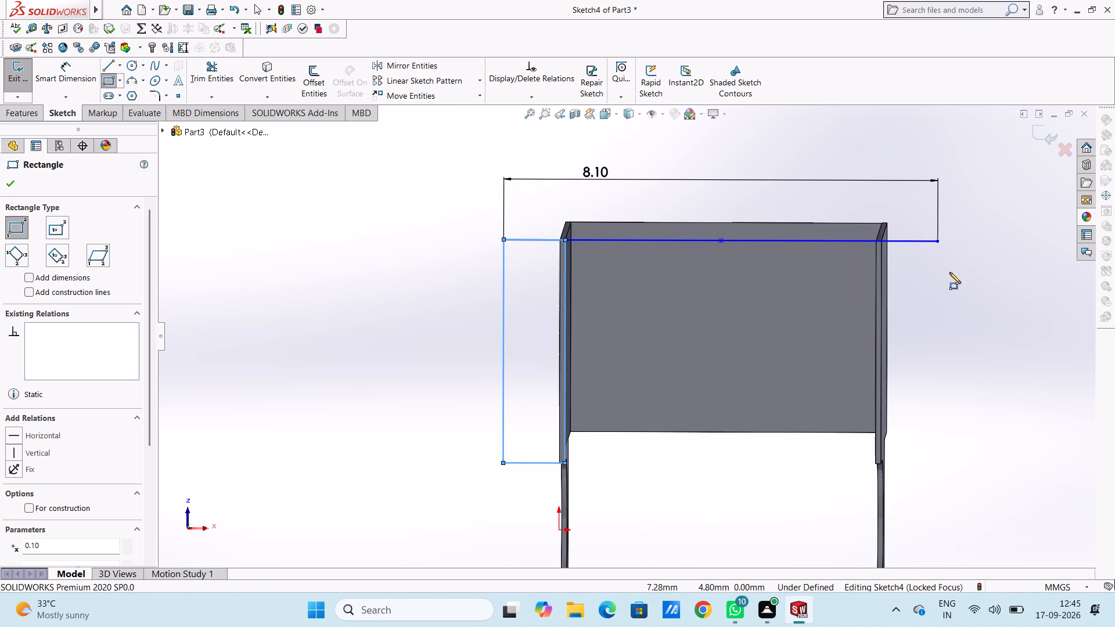
pyautogui.scroll(-4, 949, 272)
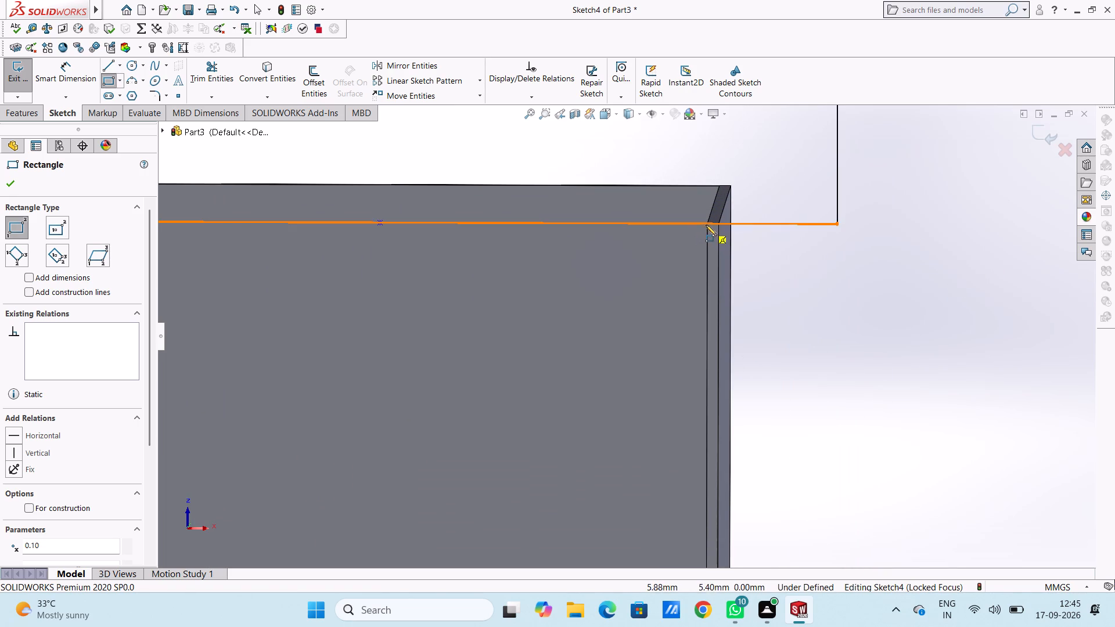
pyautogui.click(708, 222)
pyautogui.scroll(4, 758, 314)
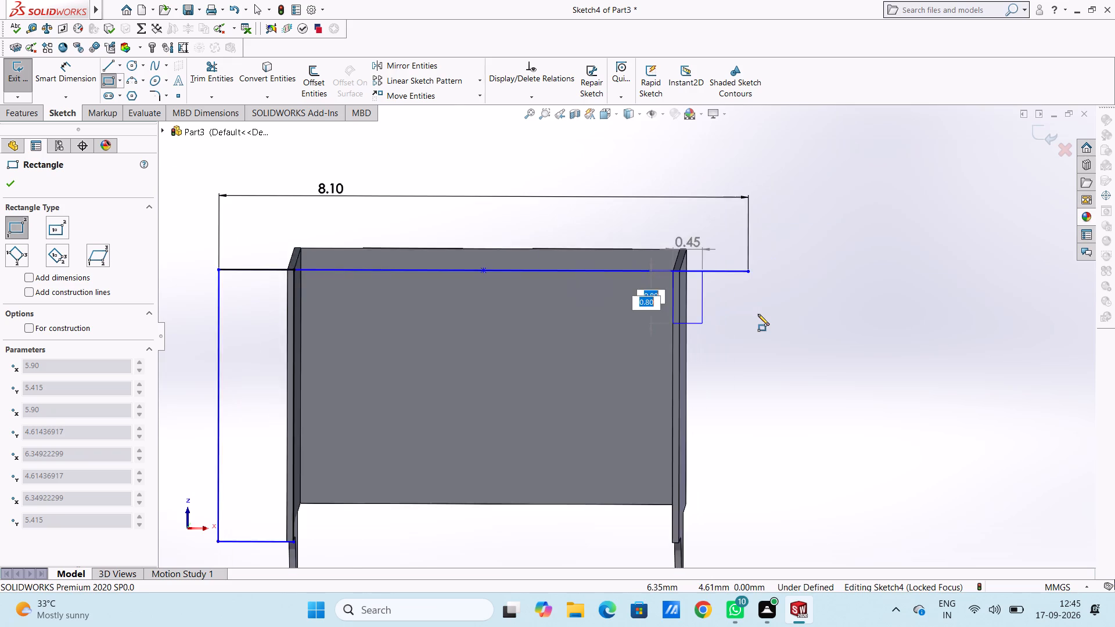
pyautogui.scroll(1, 638, 509)
pyautogui.moveTo(634, 509); pyautogui.dragTo(661, 457, button='middle')
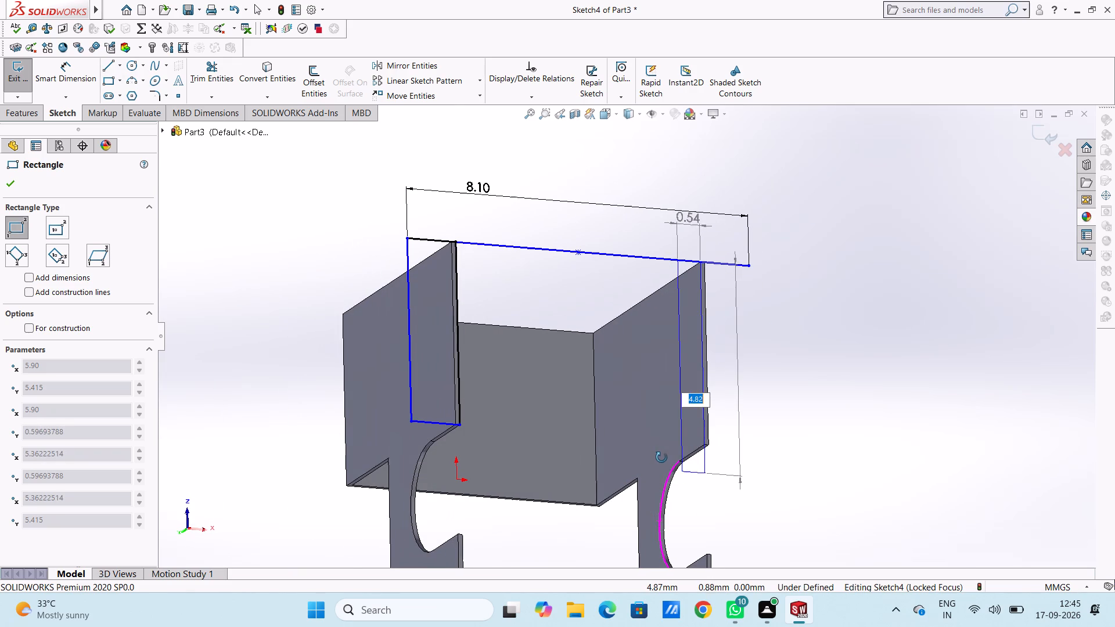
pyautogui.moveTo(661, 457); pyautogui.dragTo(644, 457, button='middle')
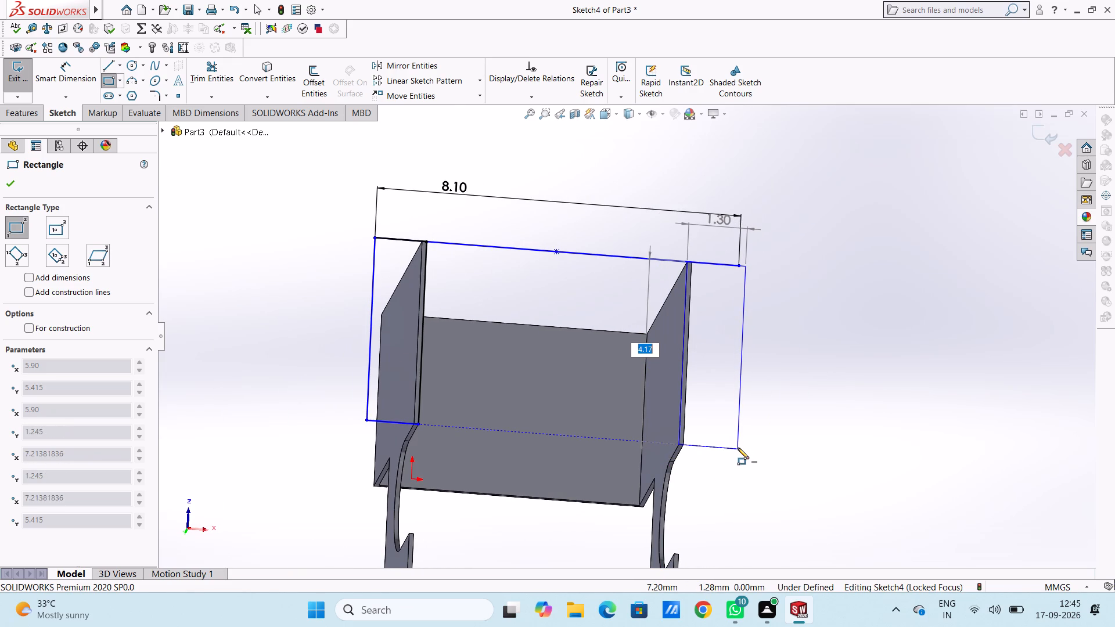
pyautogui.press('Return')
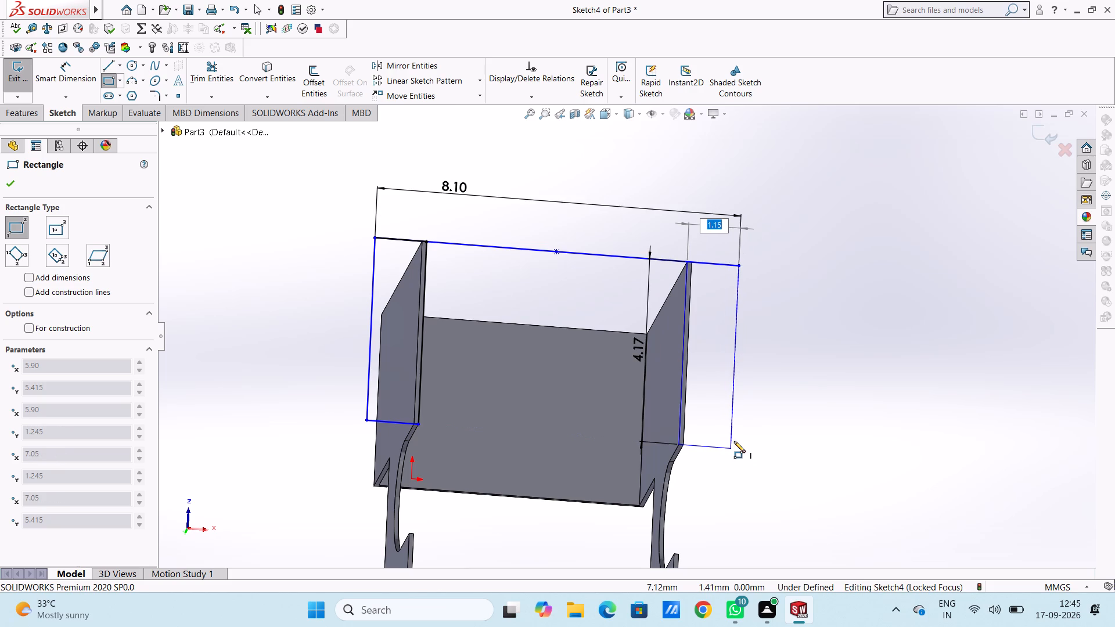
pyautogui.press('Return')
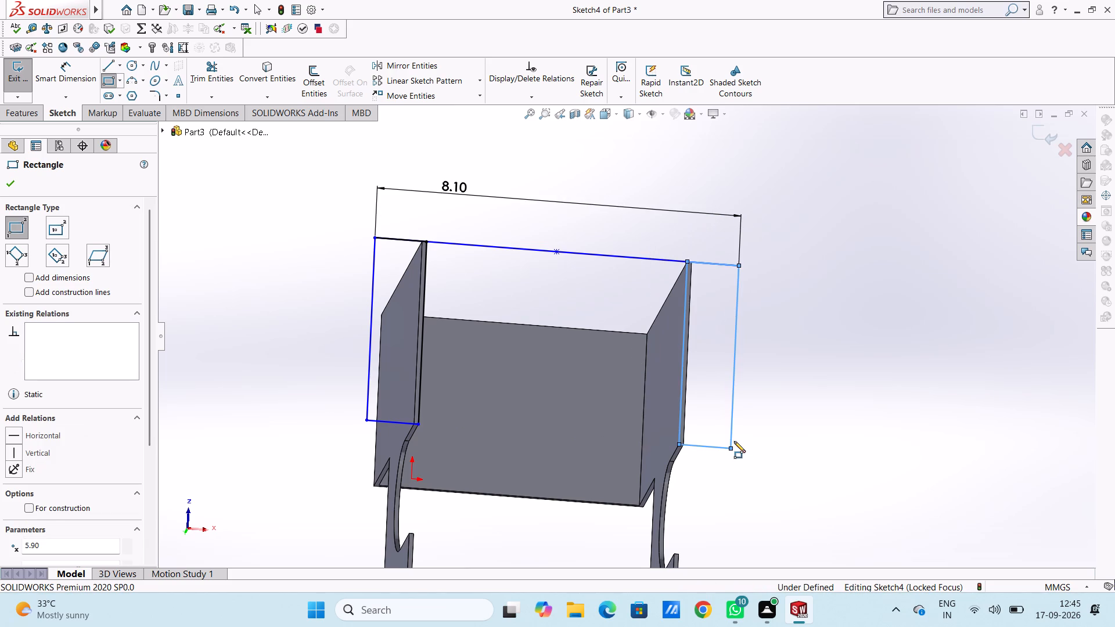
pyautogui.press('Escape')
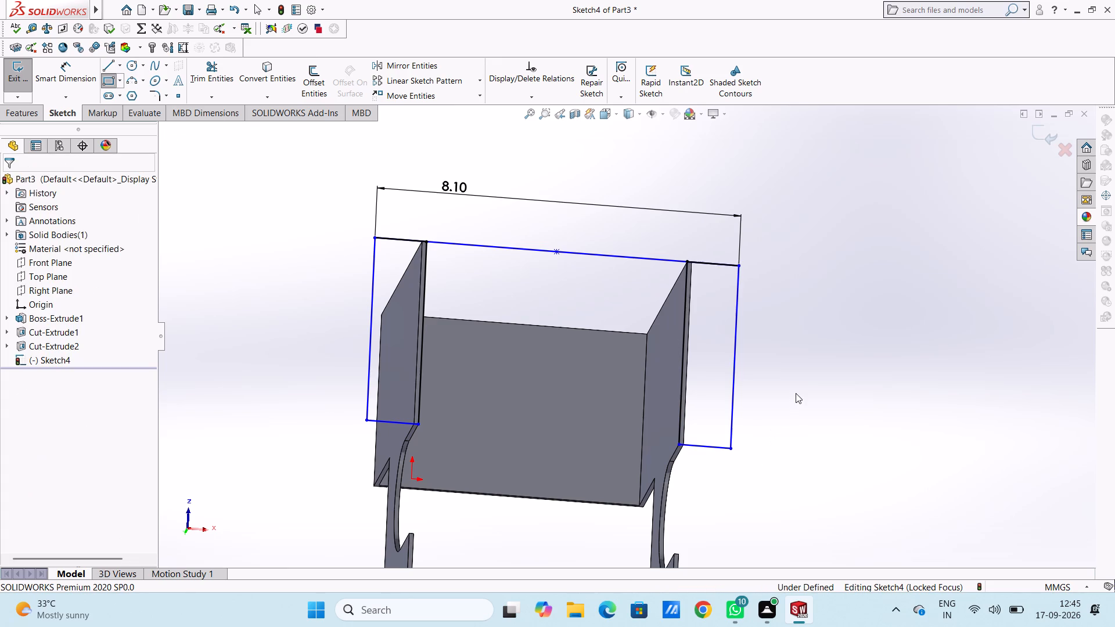
pyautogui.press('Escape')
# Sketch a 6 mm horizontal line from the origin across the open middle to the opposite wall's outer edge.
pyautogui.moveTo(630, 150); pyautogui.dragTo(625, 167, button='middle')
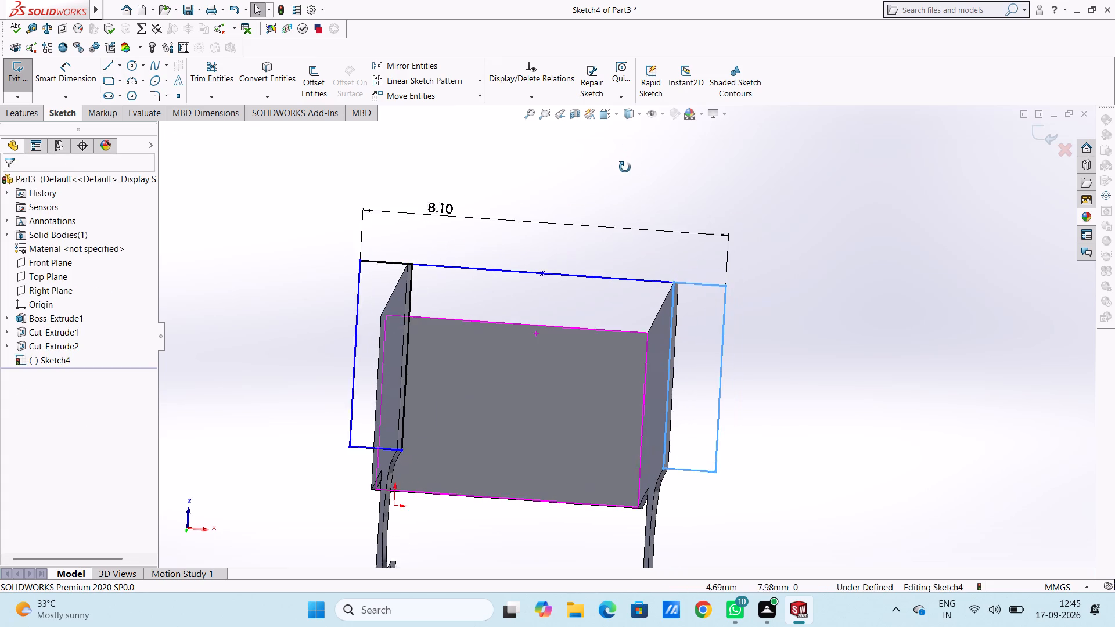
pyautogui.moveTo(625, 167); pyautogui.dragTo(614, 189, button='middle')
pyautogui.scroll(3, 514, 389)
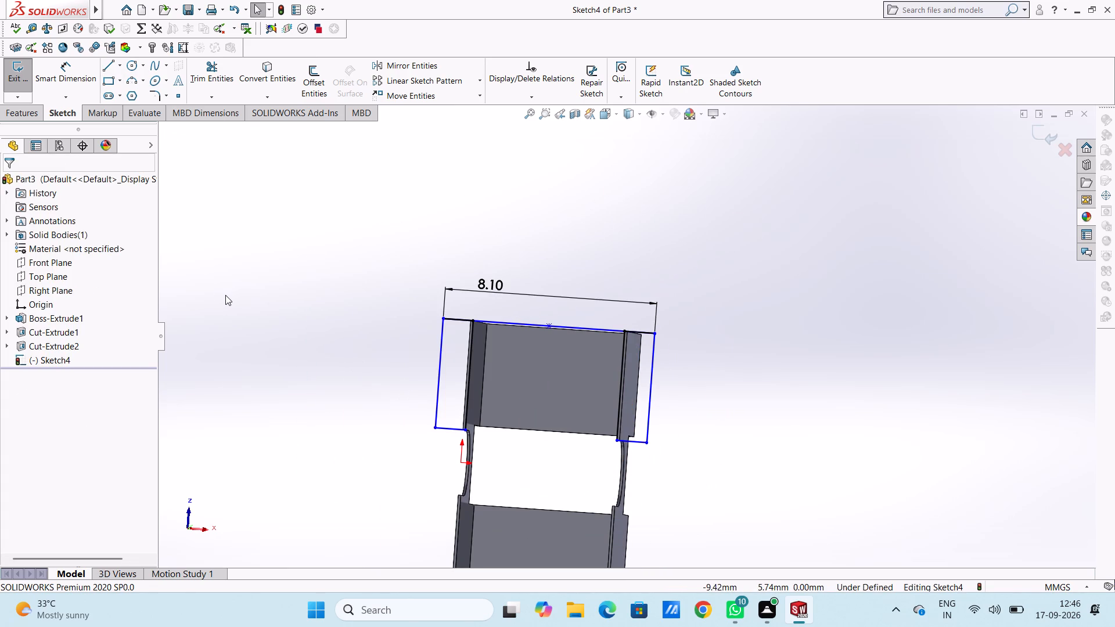
pyautogui.hotkey('ctrl', '6')
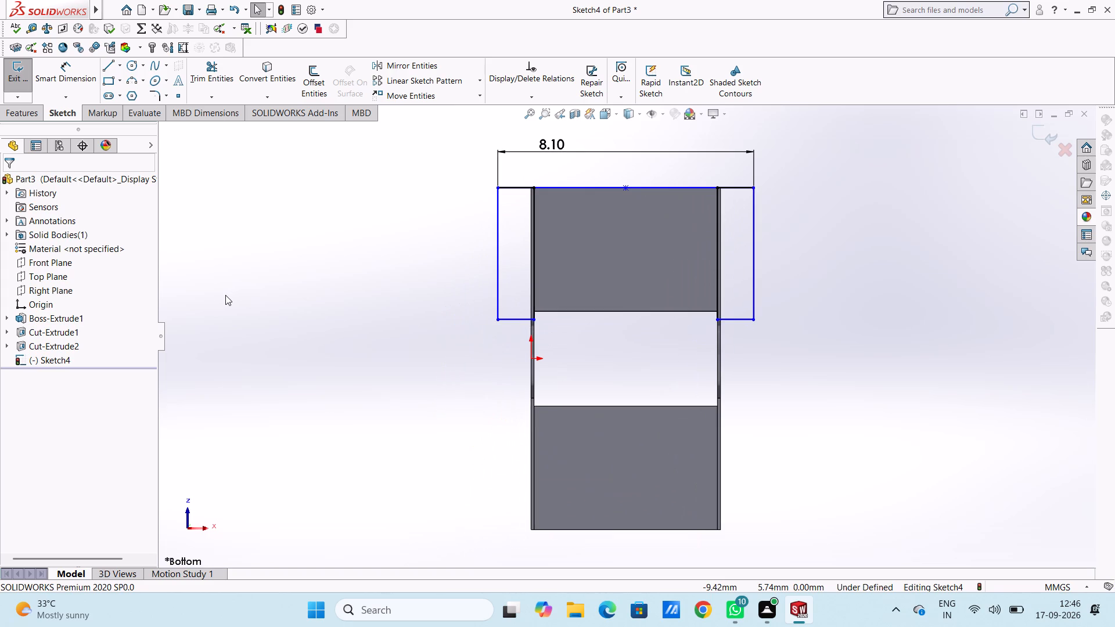
pyautogui.click(106, 62)
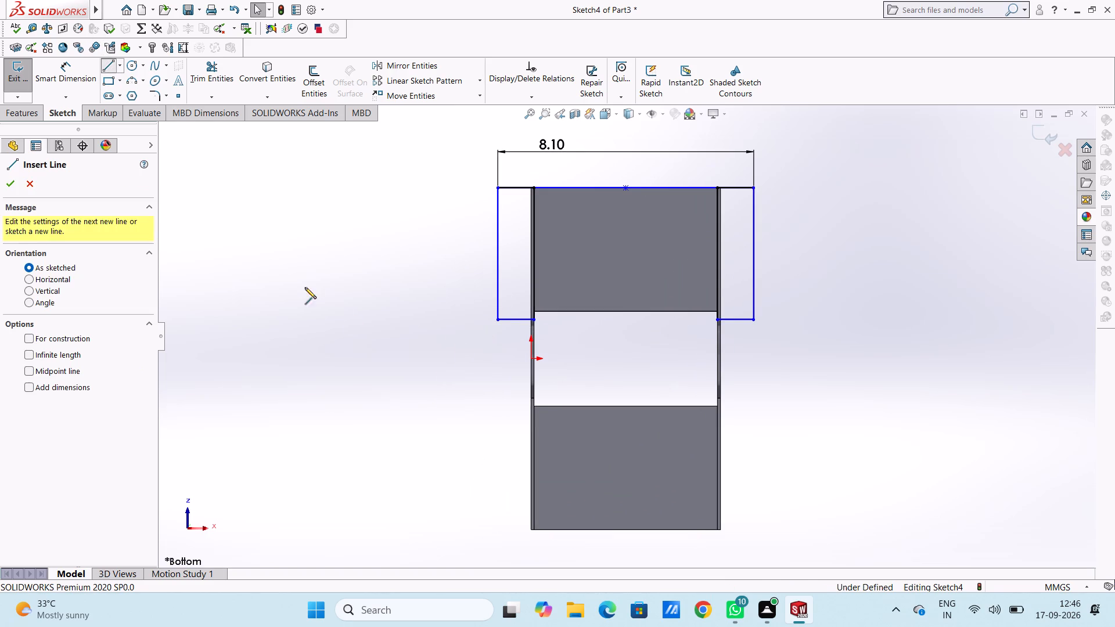
pyautogui.click(531, 358)
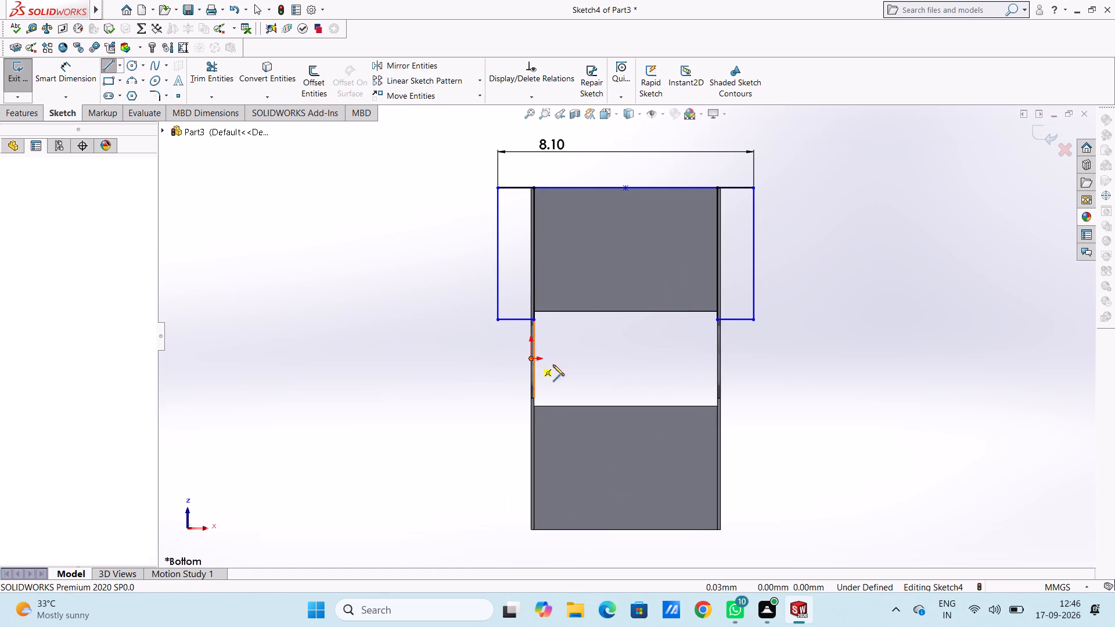
pyautogui.click(721, 359)
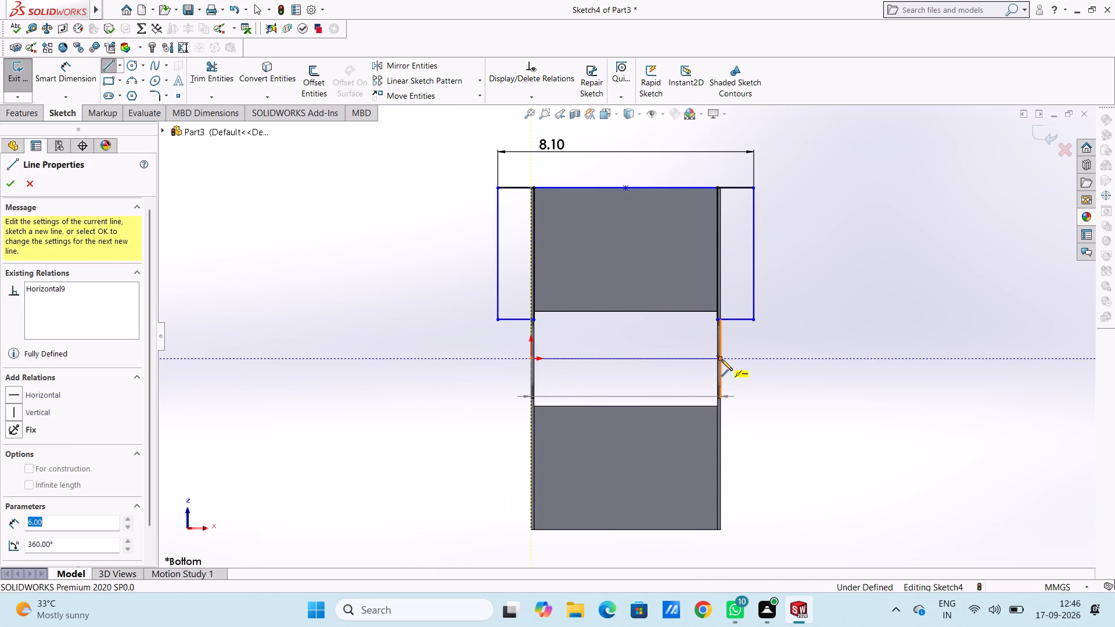
pyautogui.press('Escape')
pyautogui.press('Escape')
pyautogui.press('Escape')
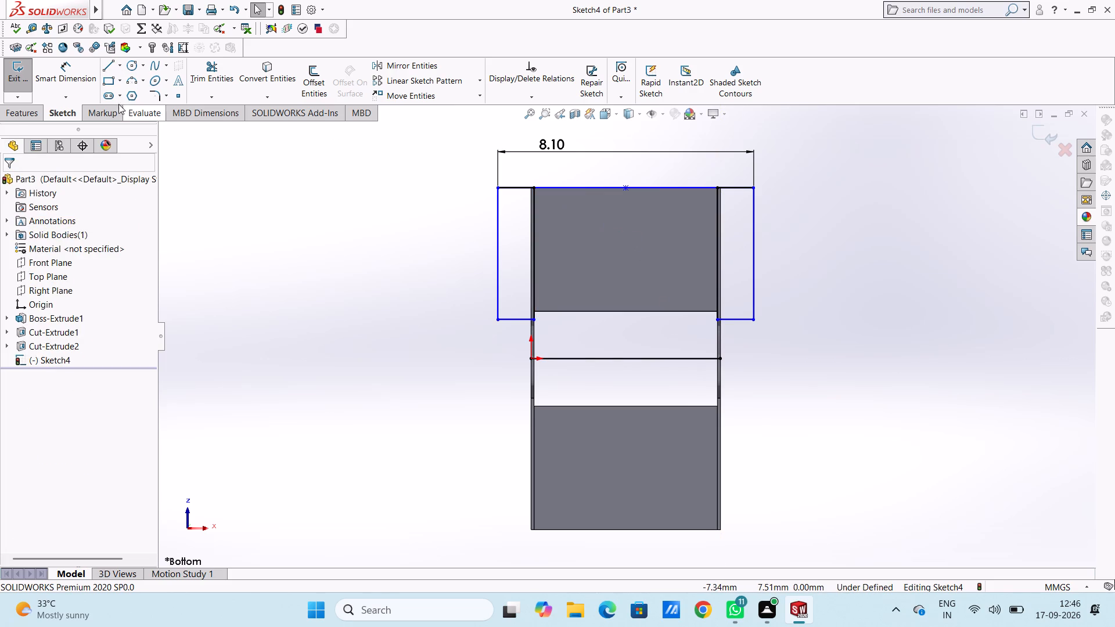
# Dimension the length and the width of the outward rectangle on the origin-side wall.
pyautogui.click(69, 65)
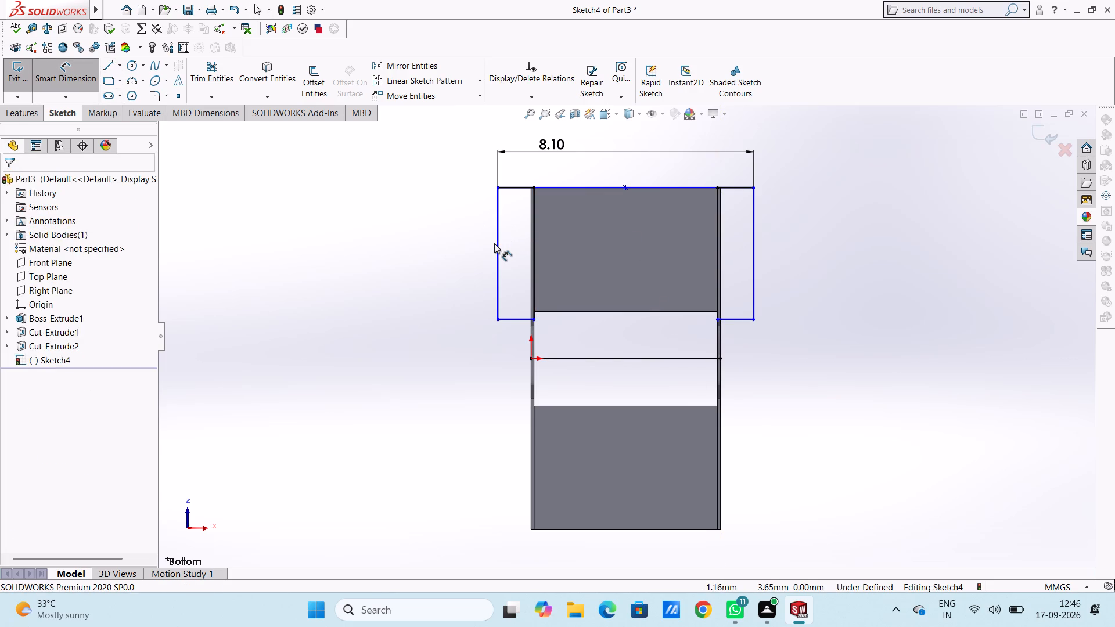
pyautogui.click(496, 243)
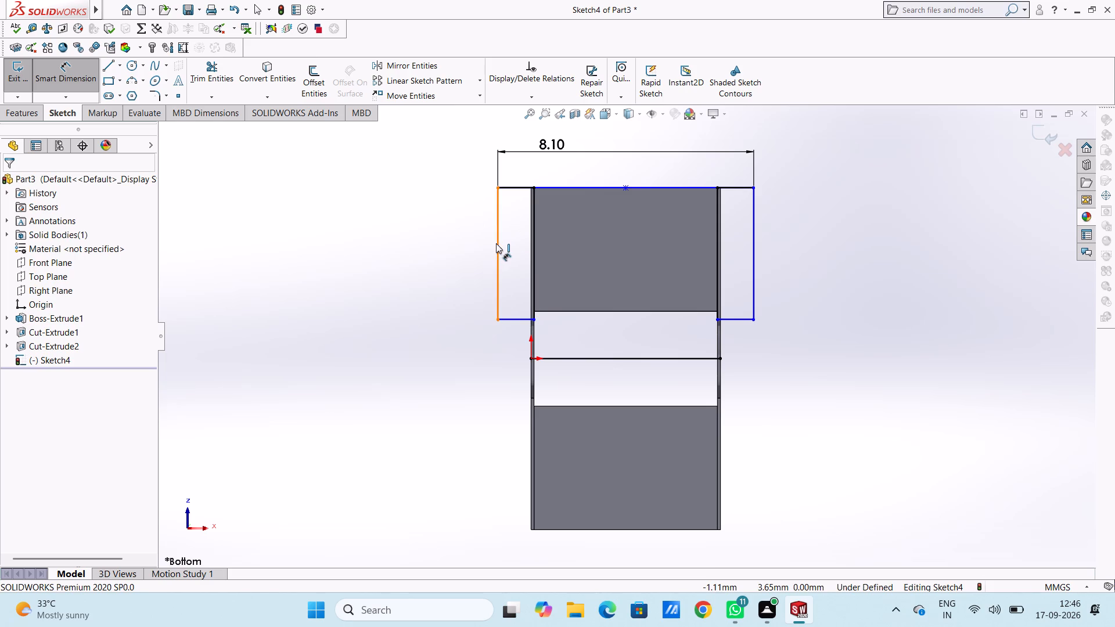
pyautogui.click(335, 254)
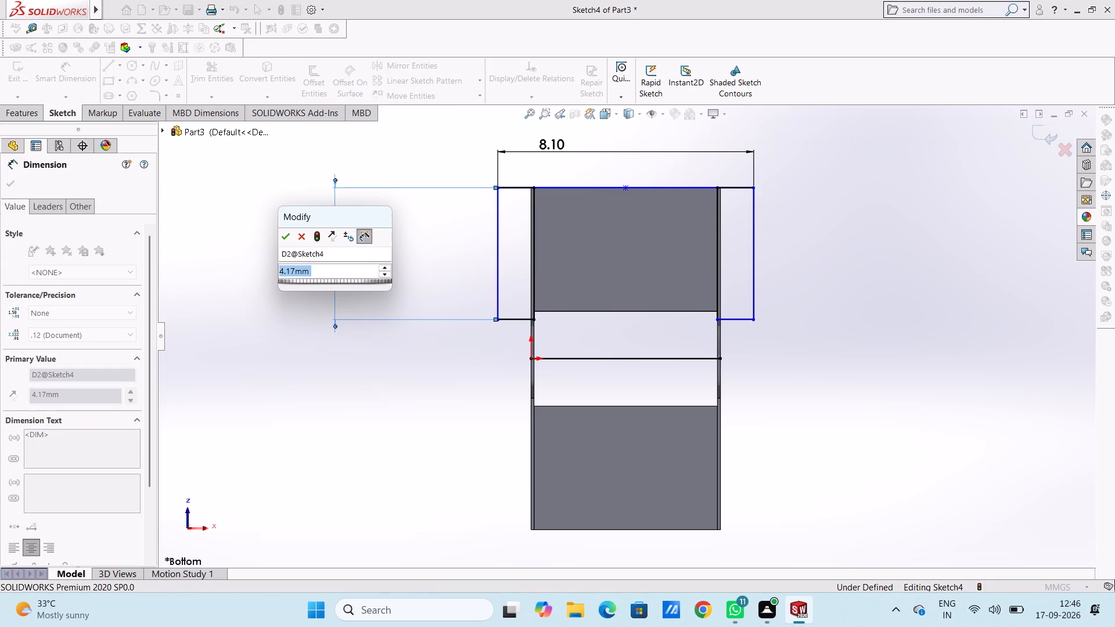
pyautogui.press('Return')
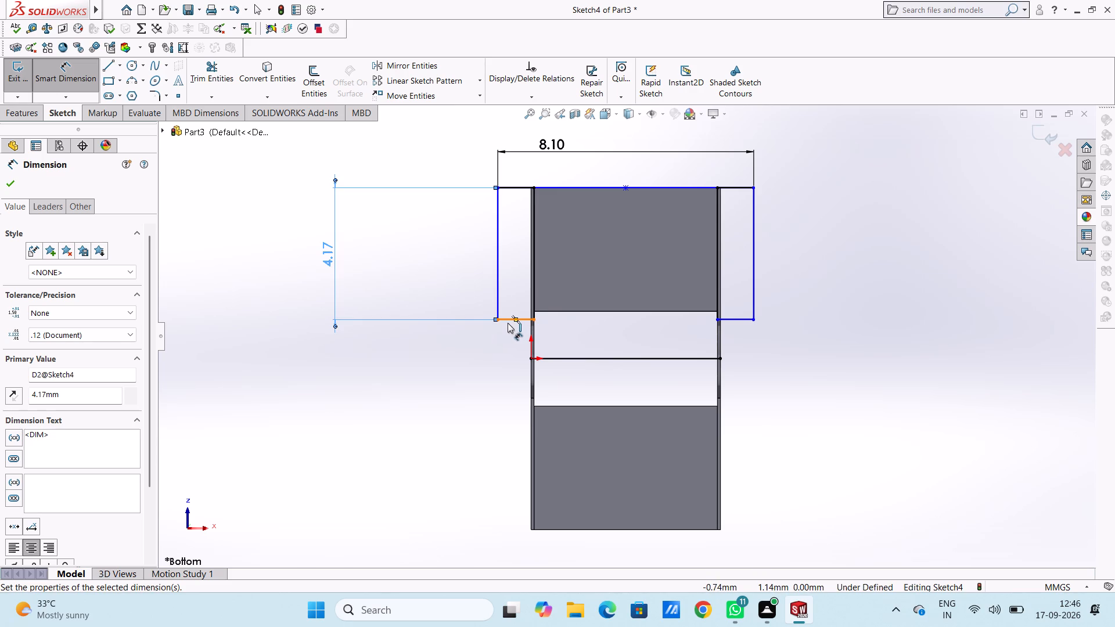
pyautogui.click(508, 323)
pyautogui.click(485, 438)
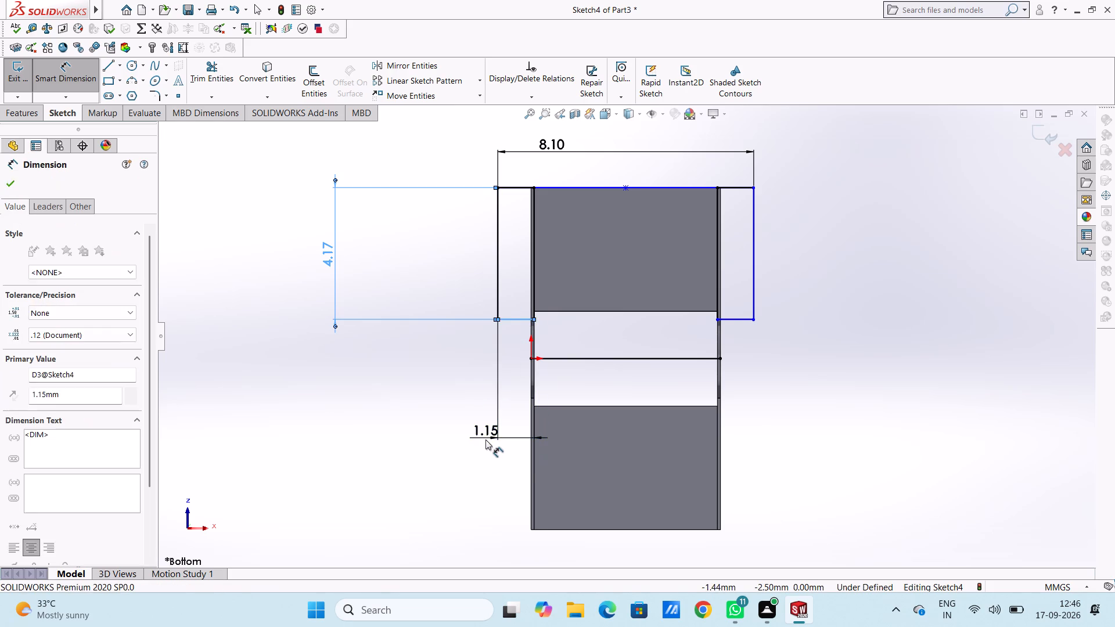
pyautogui.click(431, 422)
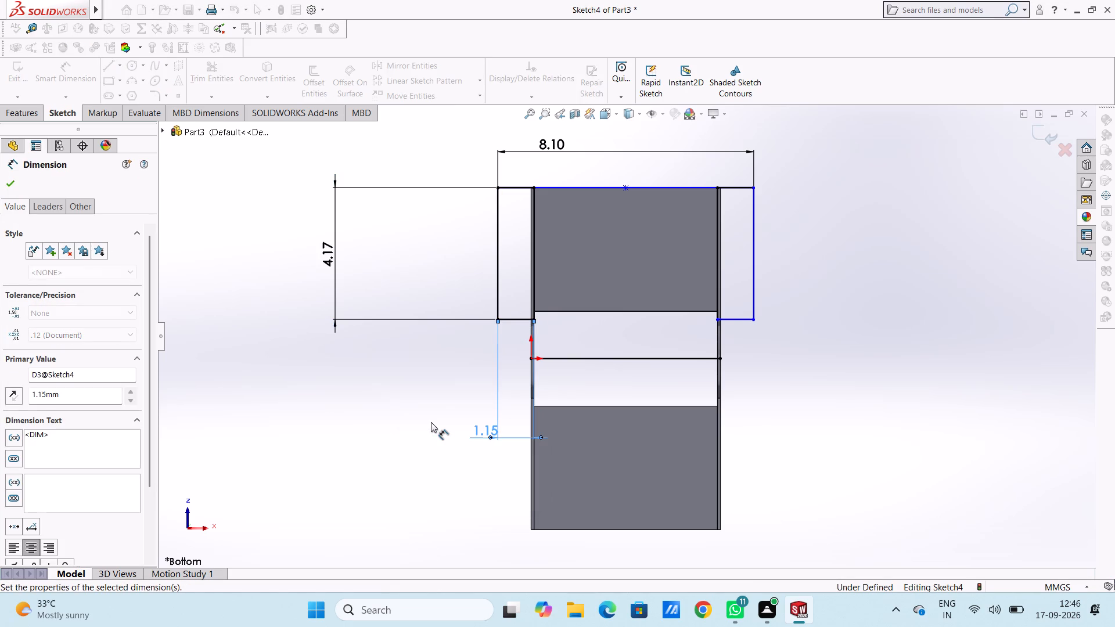
pyautogui.click(396, 446)
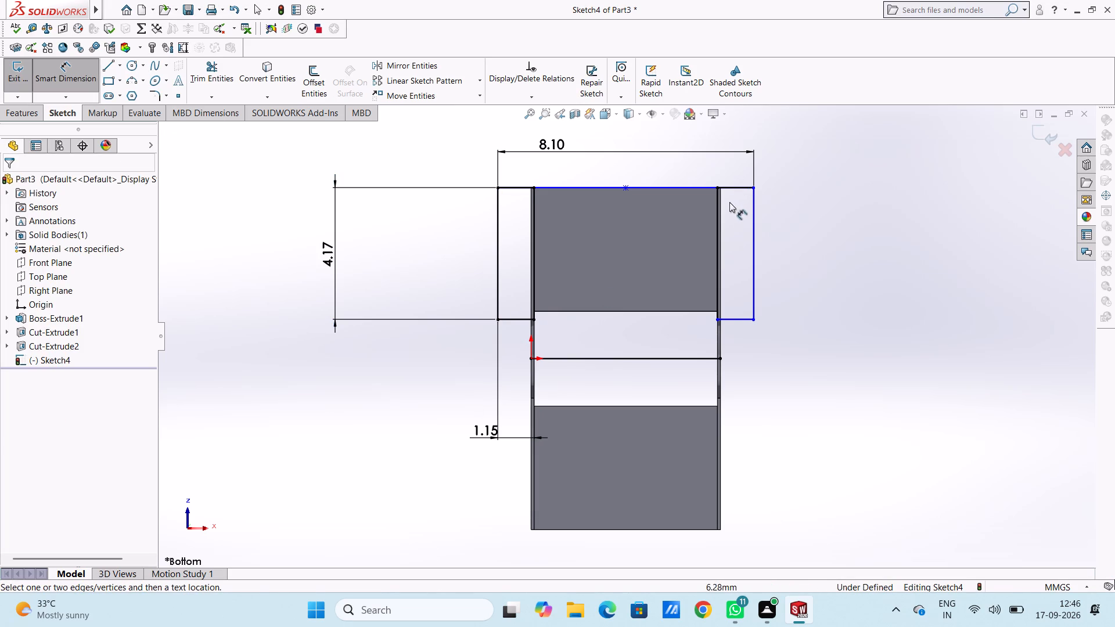
# Dimension the length and the width of the outward rectangle on the wall opposite the origin.
pyautogui.click(753, 224)
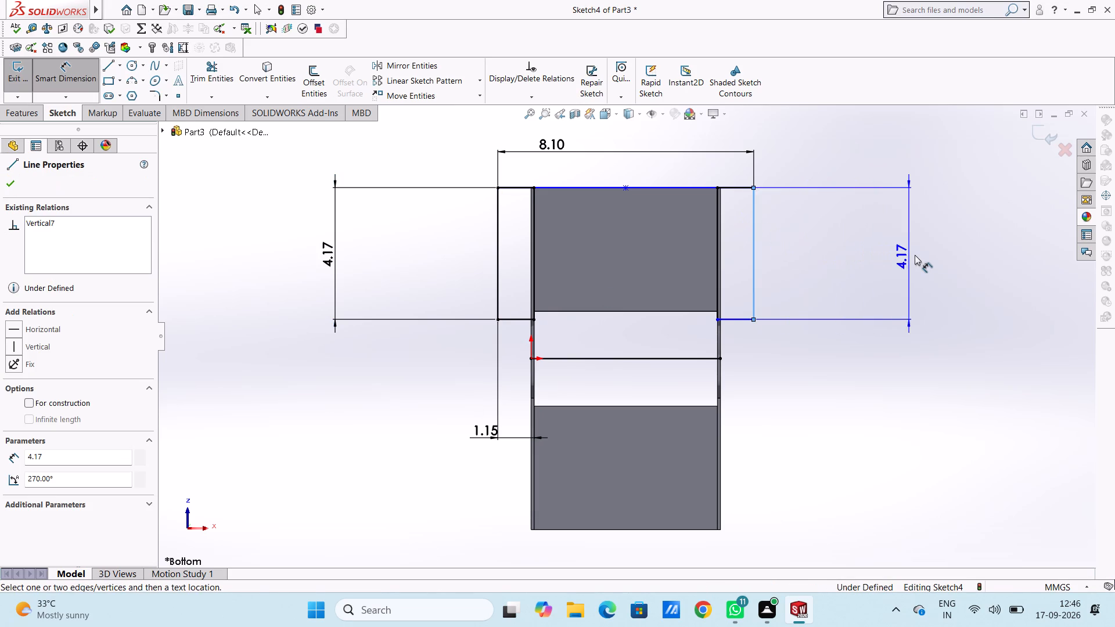
pyautogui.click(918, 252)
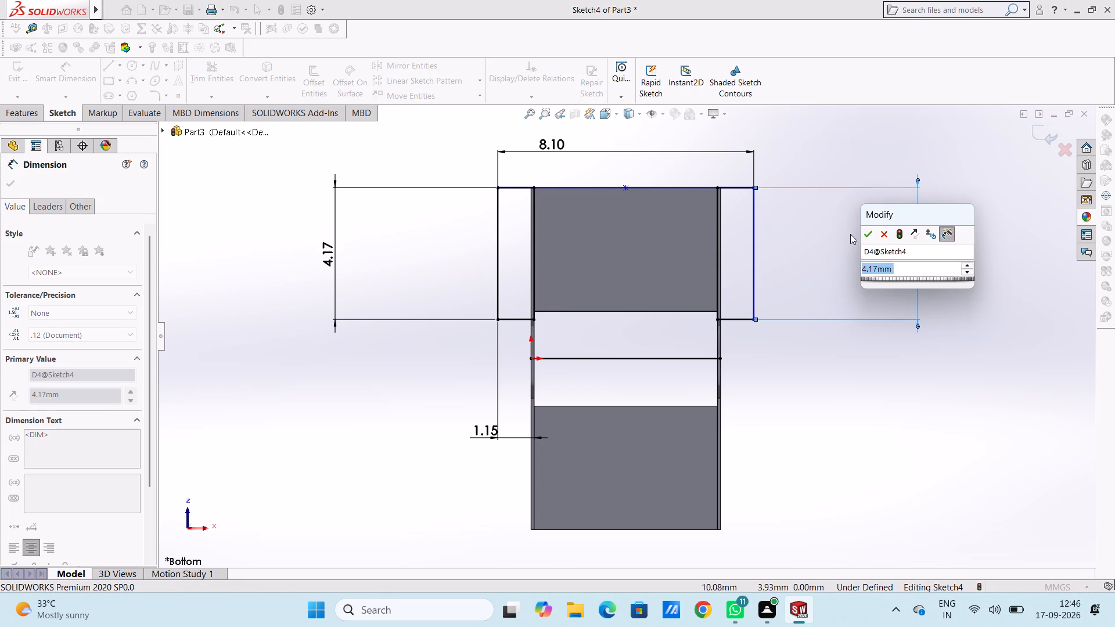
pyautogui.click(872, 233)
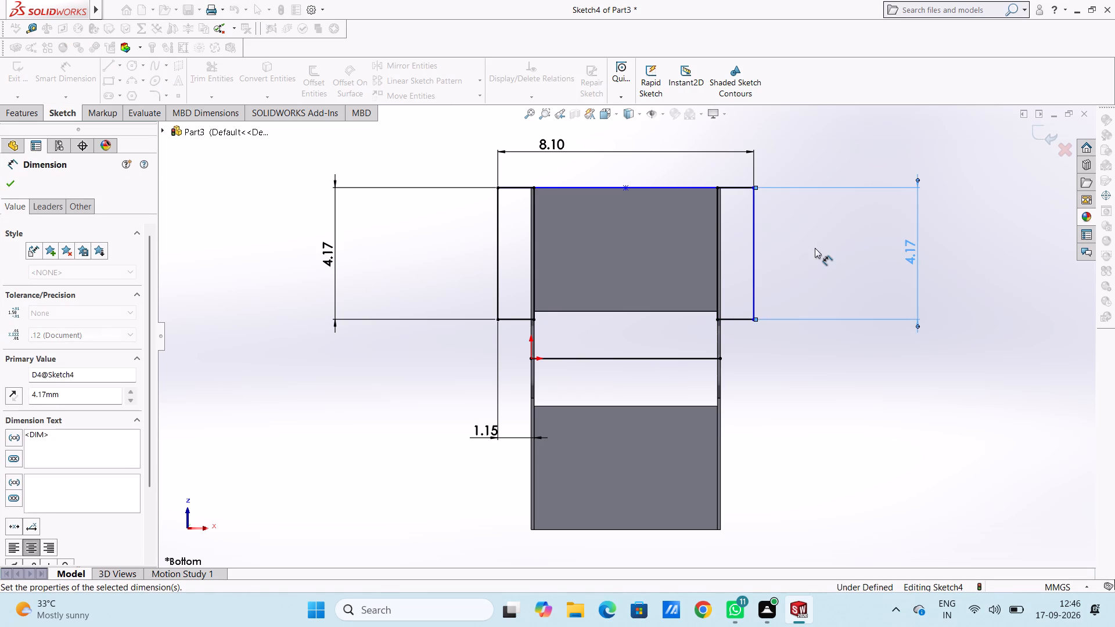
pyautogui.click(815, 248)
pyautogui.click(745, 320)
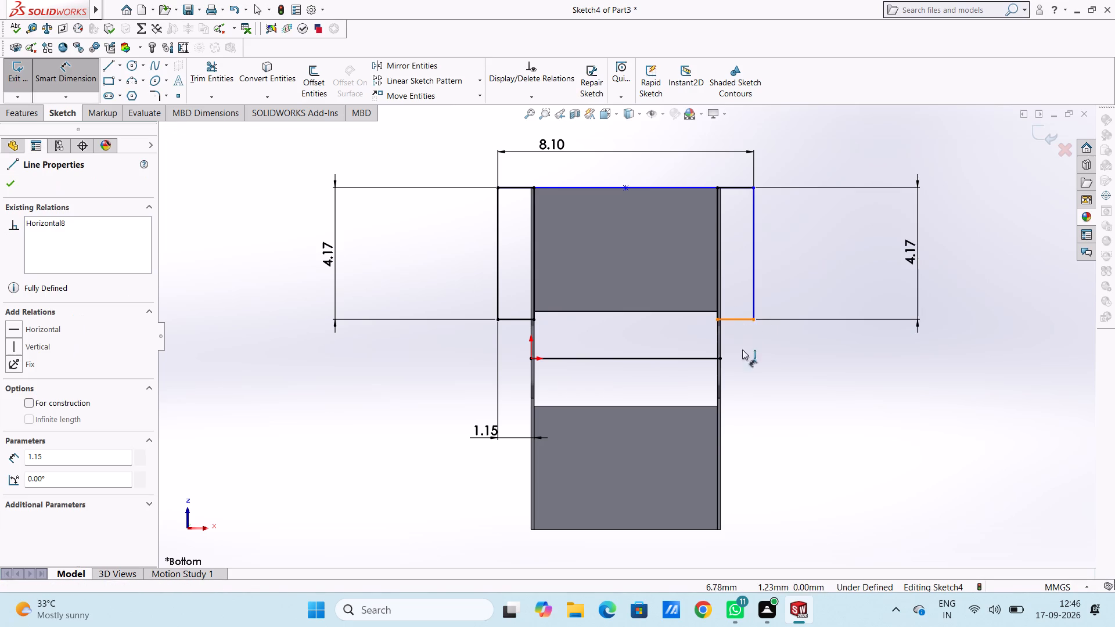
pyautogui.click(762, 384)
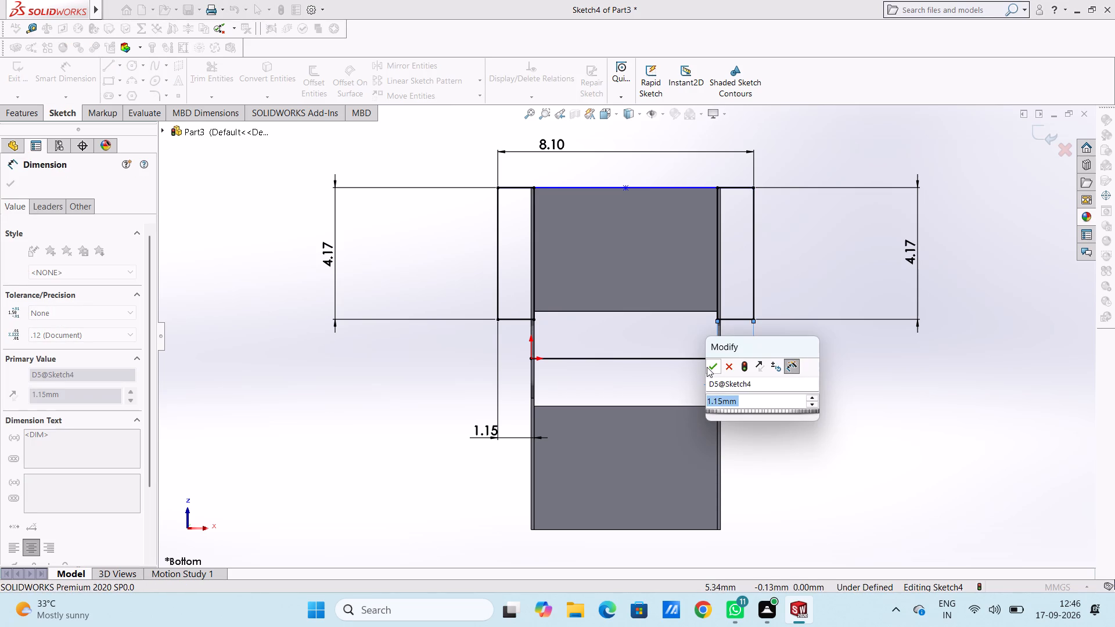
pyautogui.click(707, 367)
pyautogui.click(689, 373)
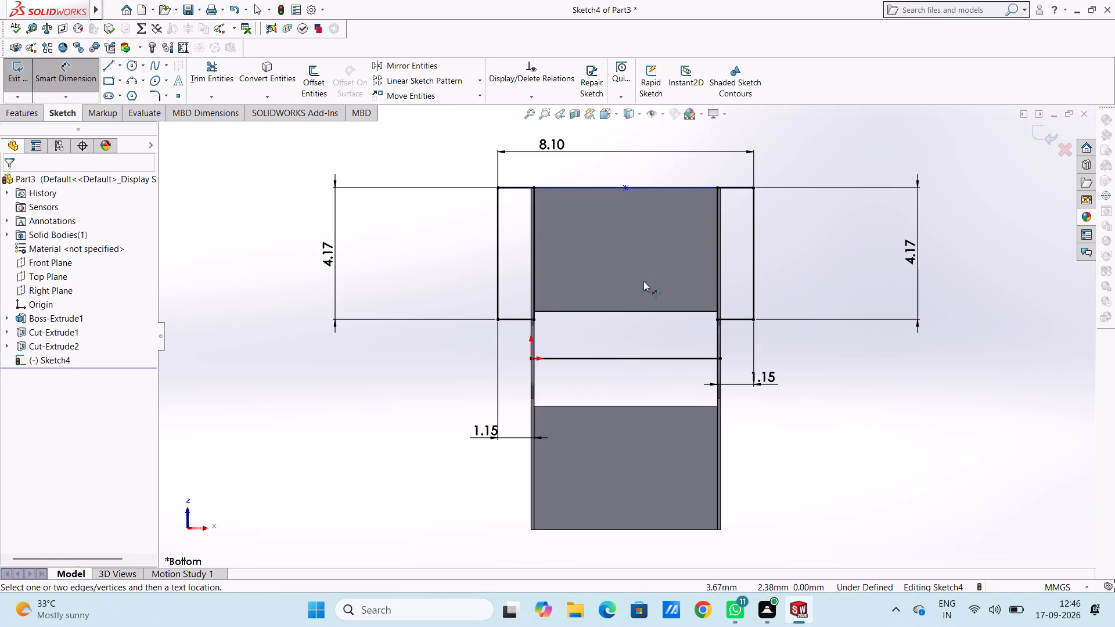
# Trim away the midpoint line spanning between the two rectangles at the block's end edge.
pyautogui.click(200, 73)
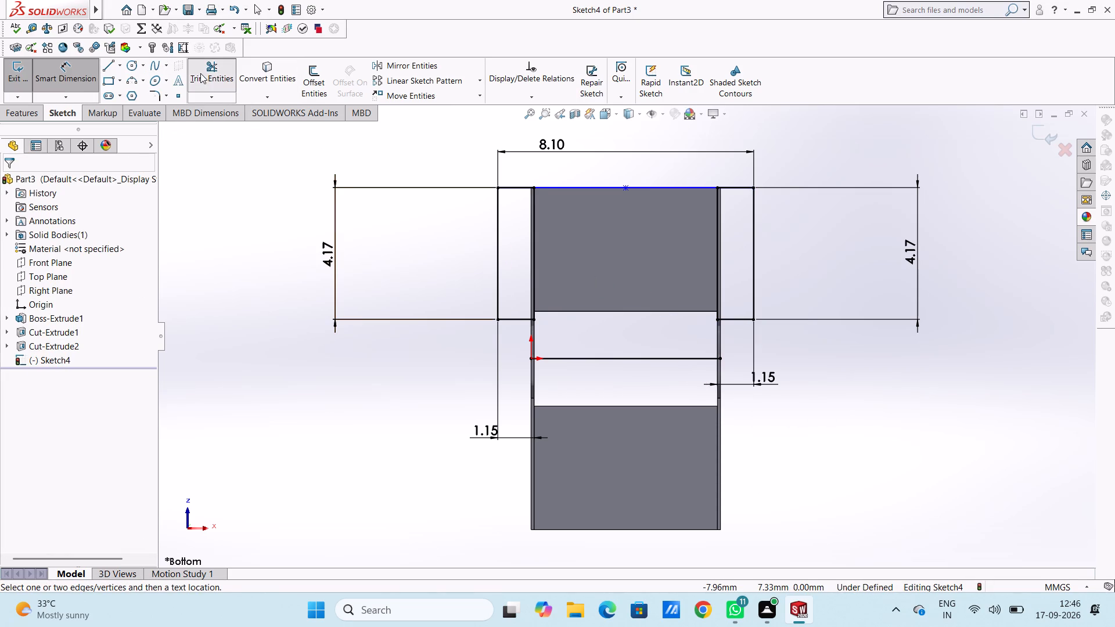
pyautogui.click(559, 189)
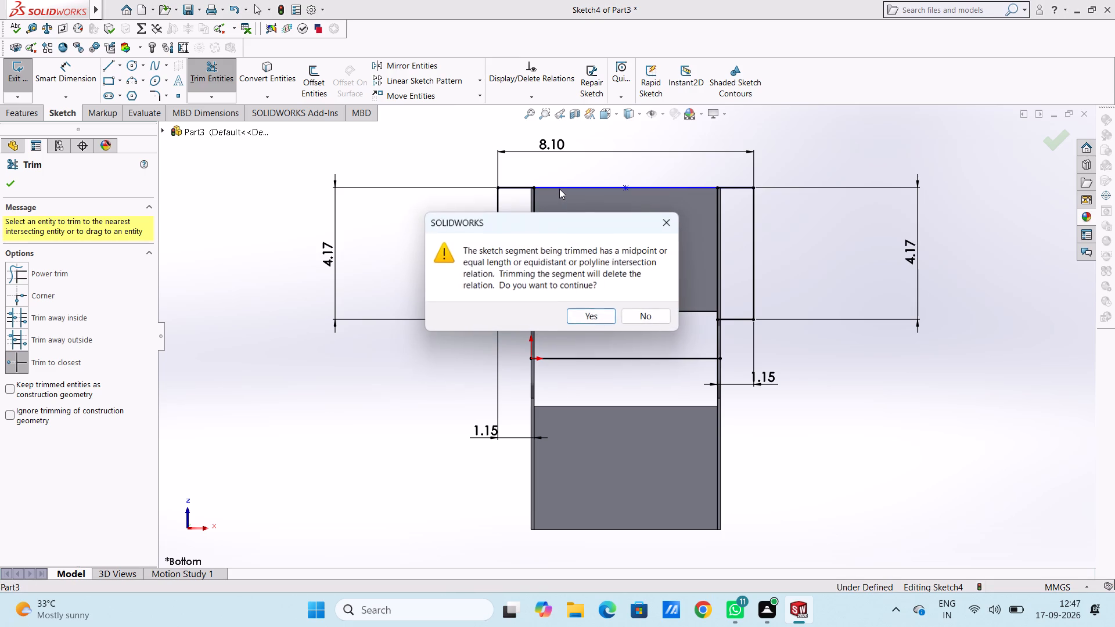
pyautogui.click(674, 214)
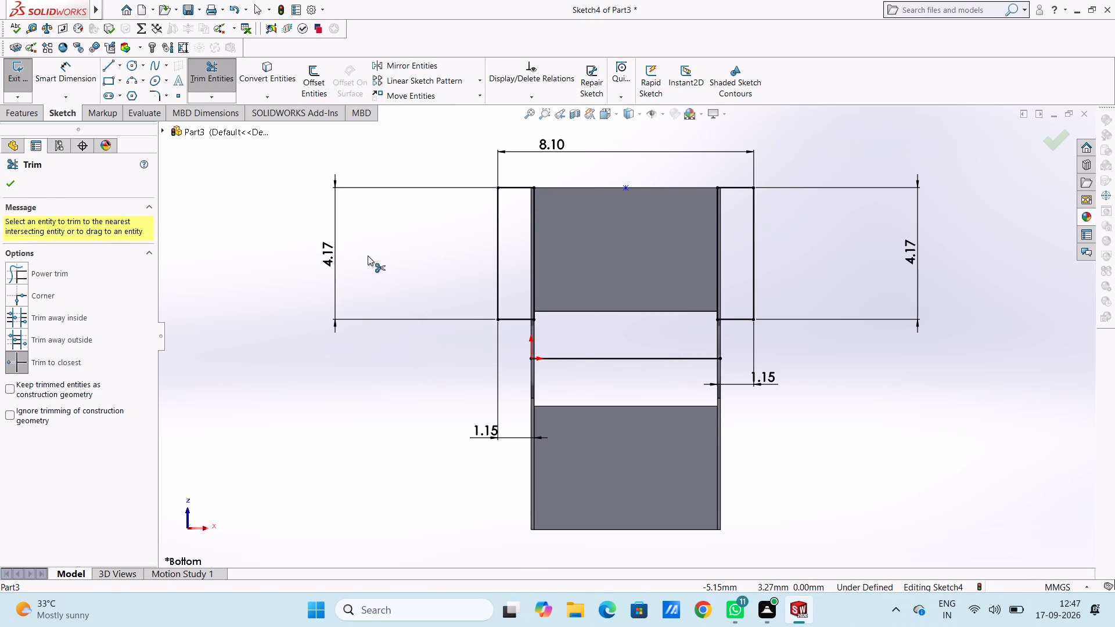
pyautogui.press('Escape')
pyautogui.press('Escape')
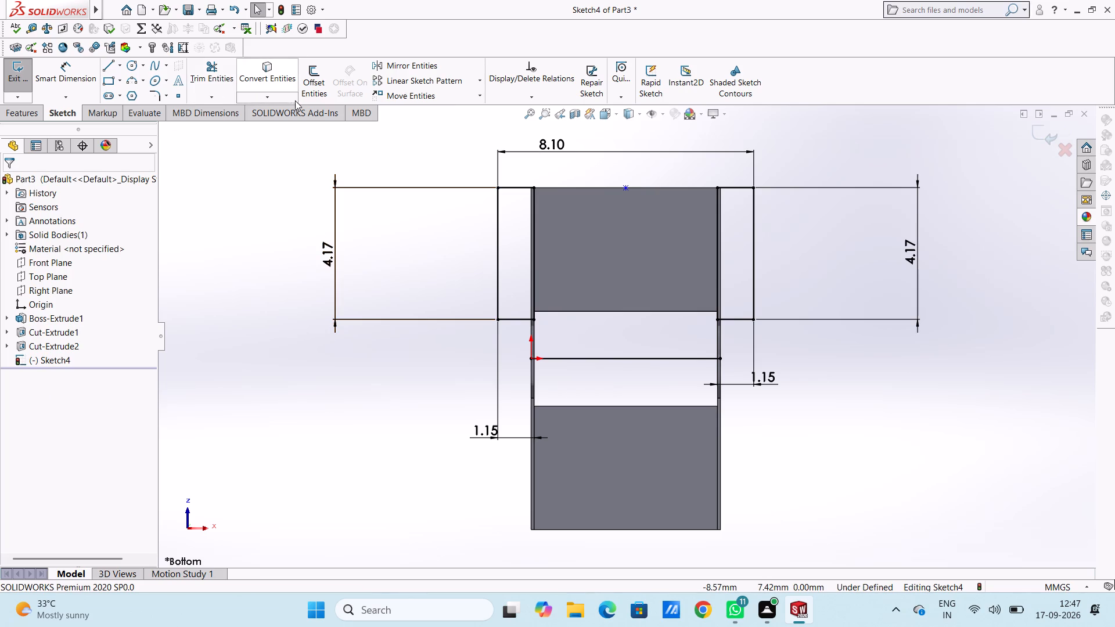
# Mirror all eight lines of the two outward rectangles about the 6 mm horizontal line, keeping the originals.
pyautogui.click(423, 61)
pyautogui.click(501, 307)
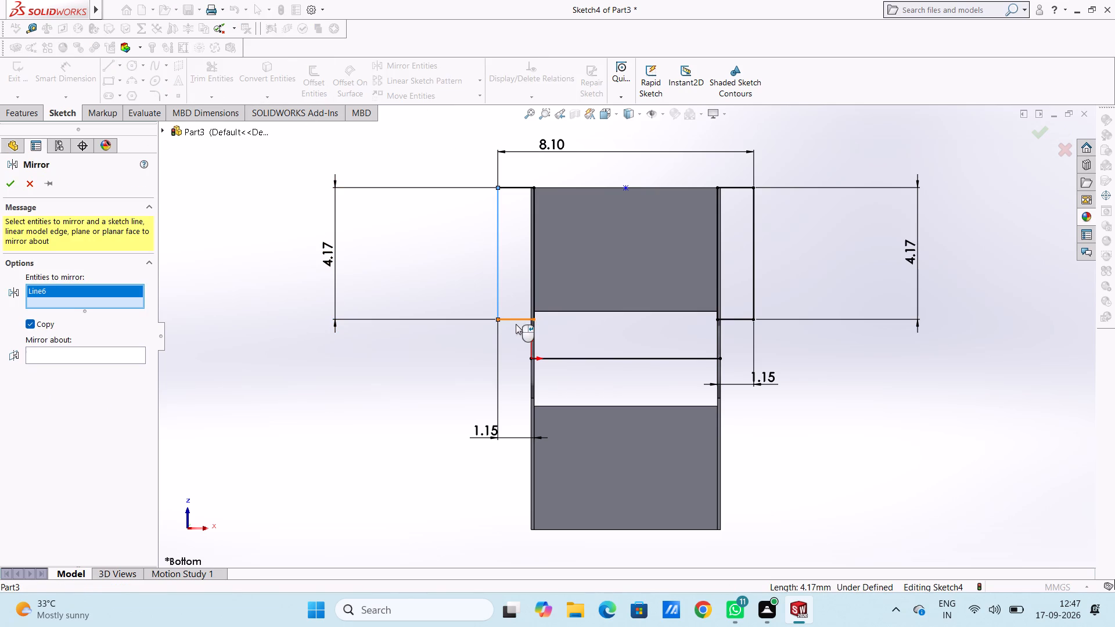
pyautogui.click(516, 324)
pyautogui.click(516, 322)
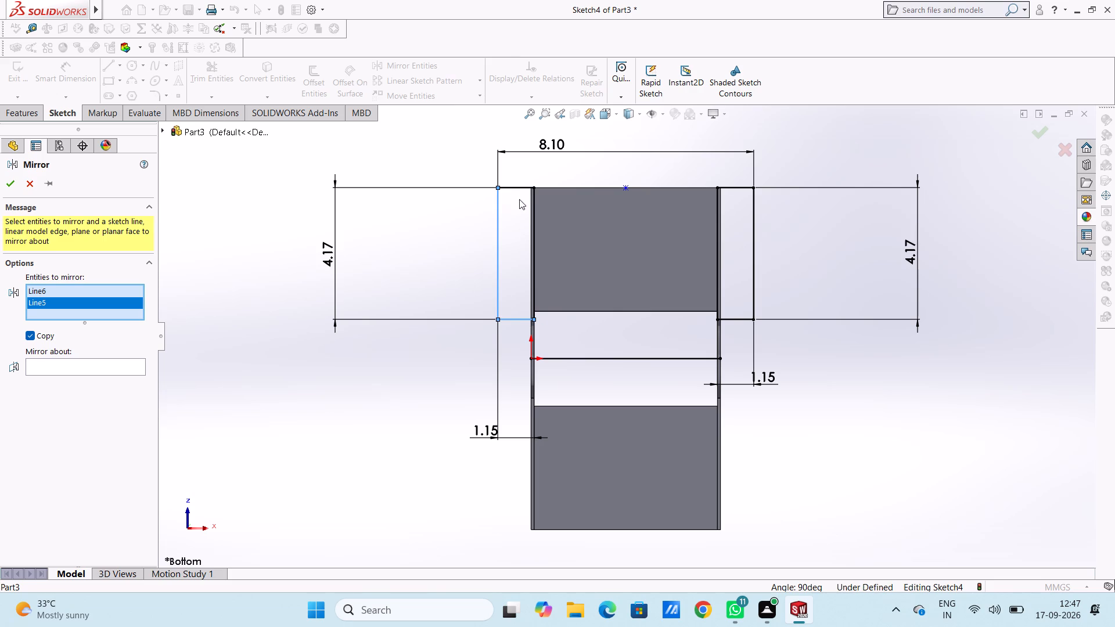
pyautogui.click(517, 190)
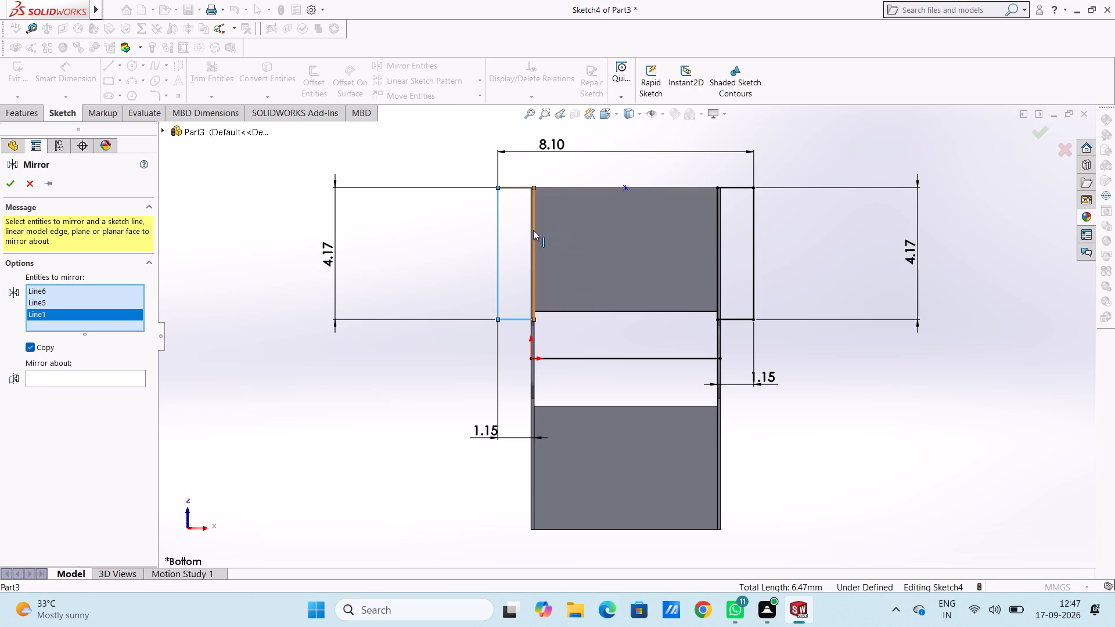
pyautogui.click(533, 230)
pyautogui.click(735, 191)
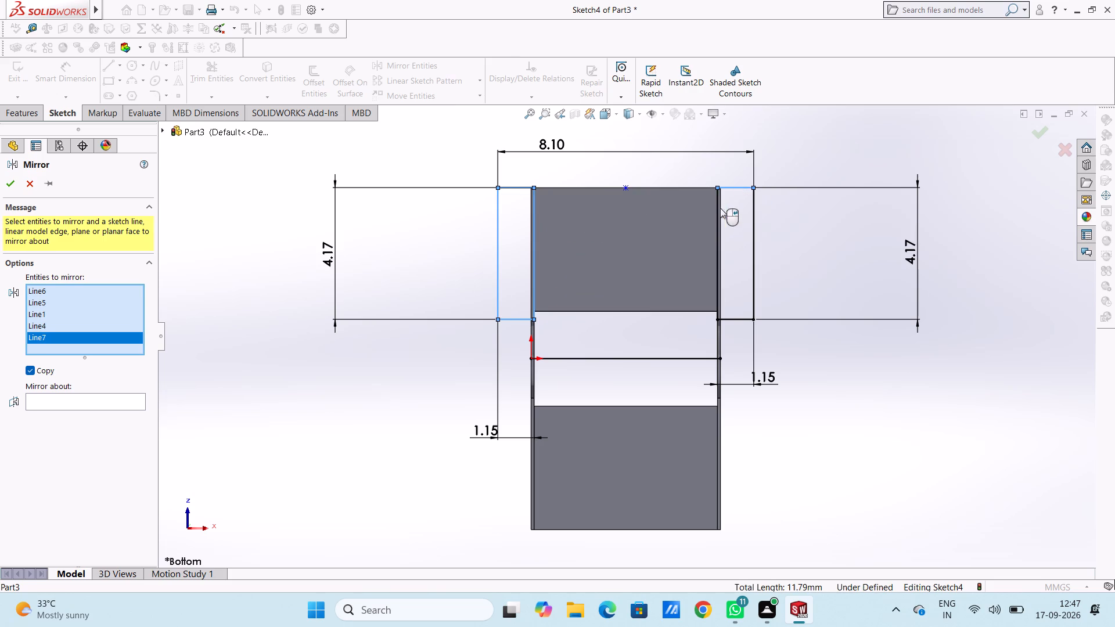
pyautogui.click(715, 222)
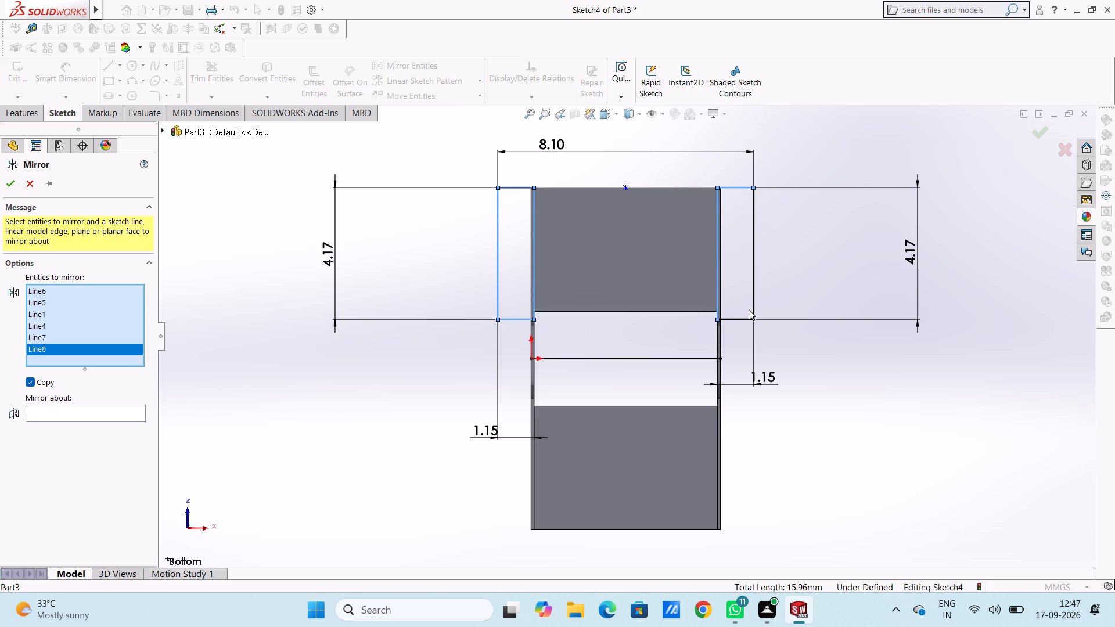
pyautogui.click(748, 320)
pyautogui.click(753, 283)
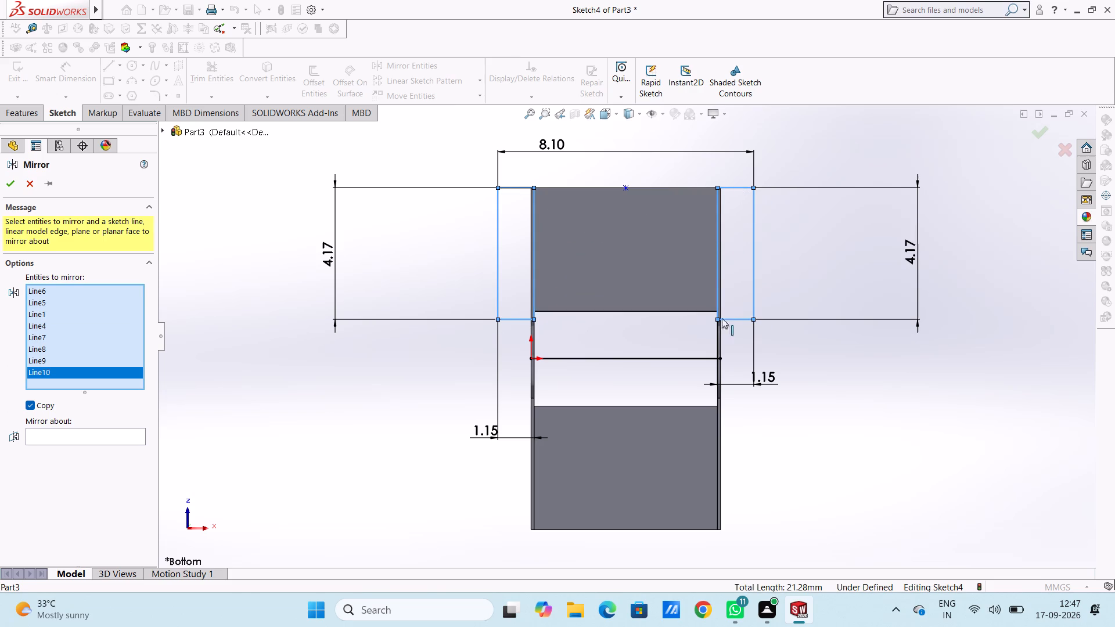
pyautogui.click(54, 439)
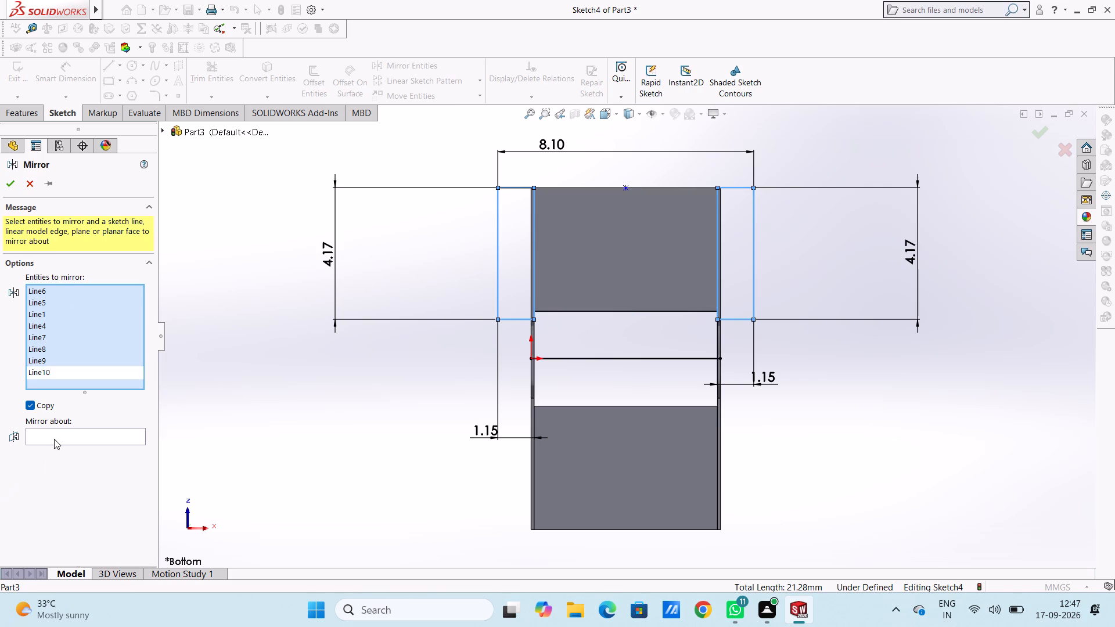
pyautogui.click(668, 355)
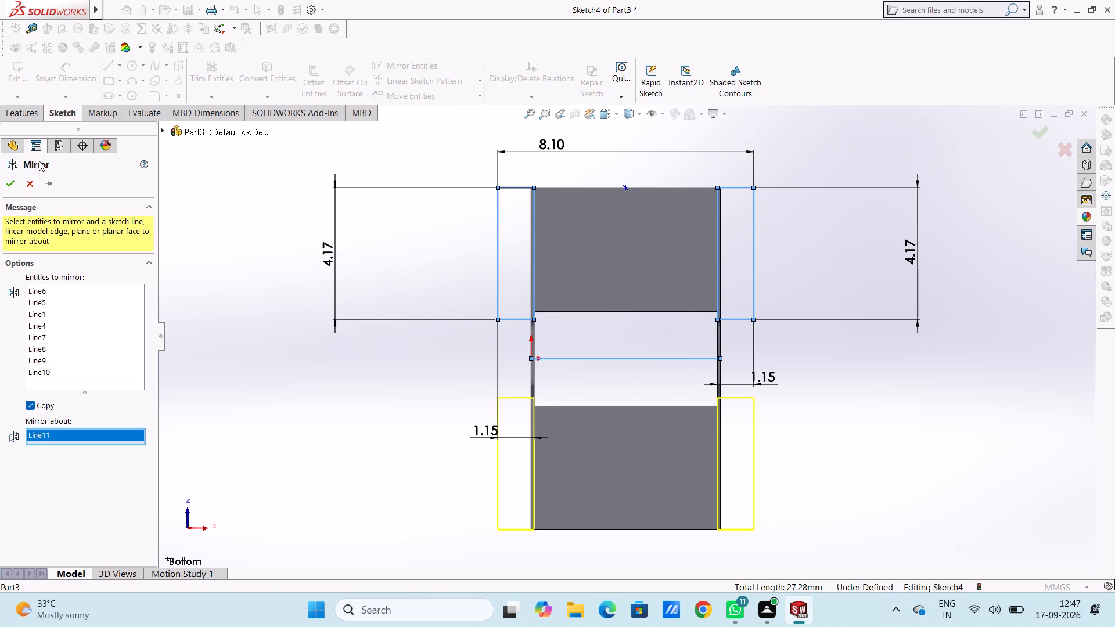
pyautogui.click(12, 180)
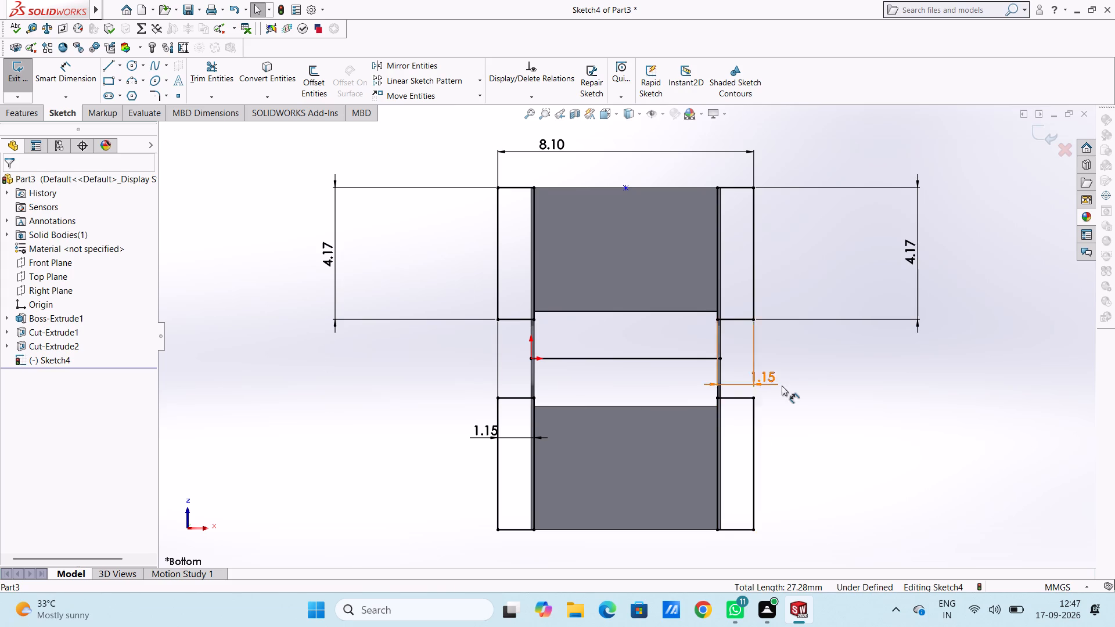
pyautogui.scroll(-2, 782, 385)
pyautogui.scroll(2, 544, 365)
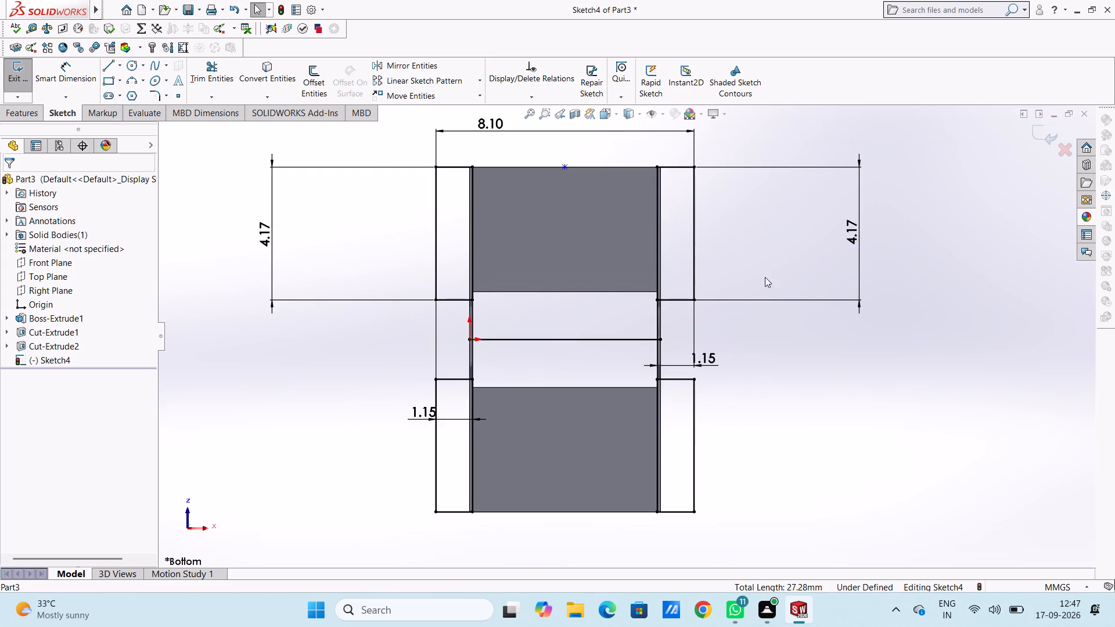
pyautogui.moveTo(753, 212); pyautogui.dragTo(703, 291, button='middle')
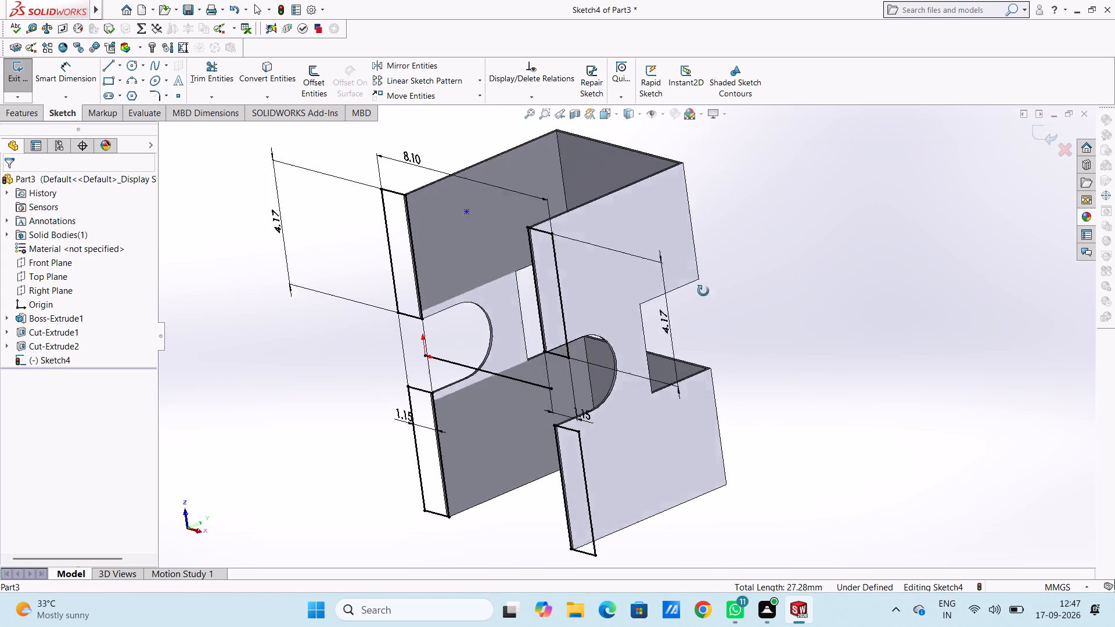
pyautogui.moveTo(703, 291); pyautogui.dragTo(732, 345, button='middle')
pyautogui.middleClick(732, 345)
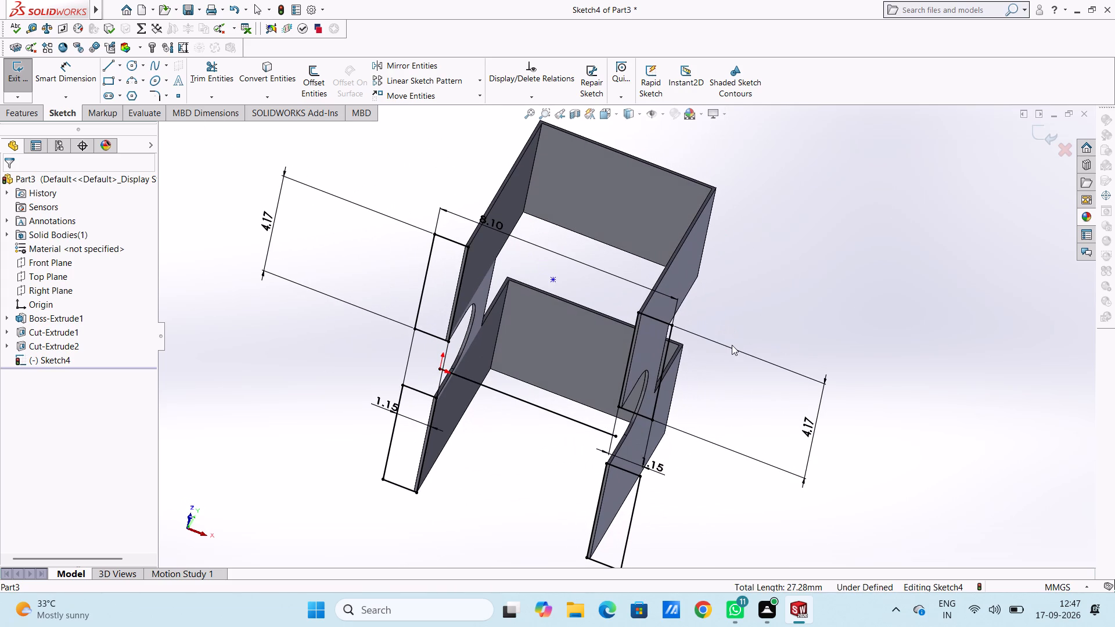
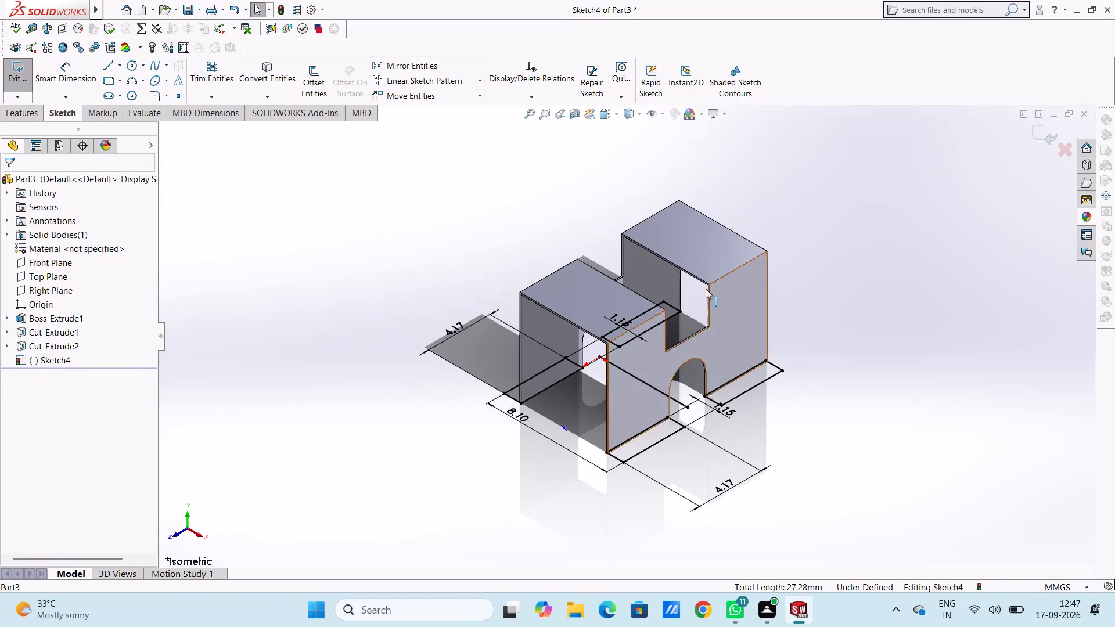
# Extrude the four outward rectangles at the block's bottom edges as a 0.1 mm blind boss merged with the body.
pyautogui.click(31, 110)
pyautogui.click(30, 88)
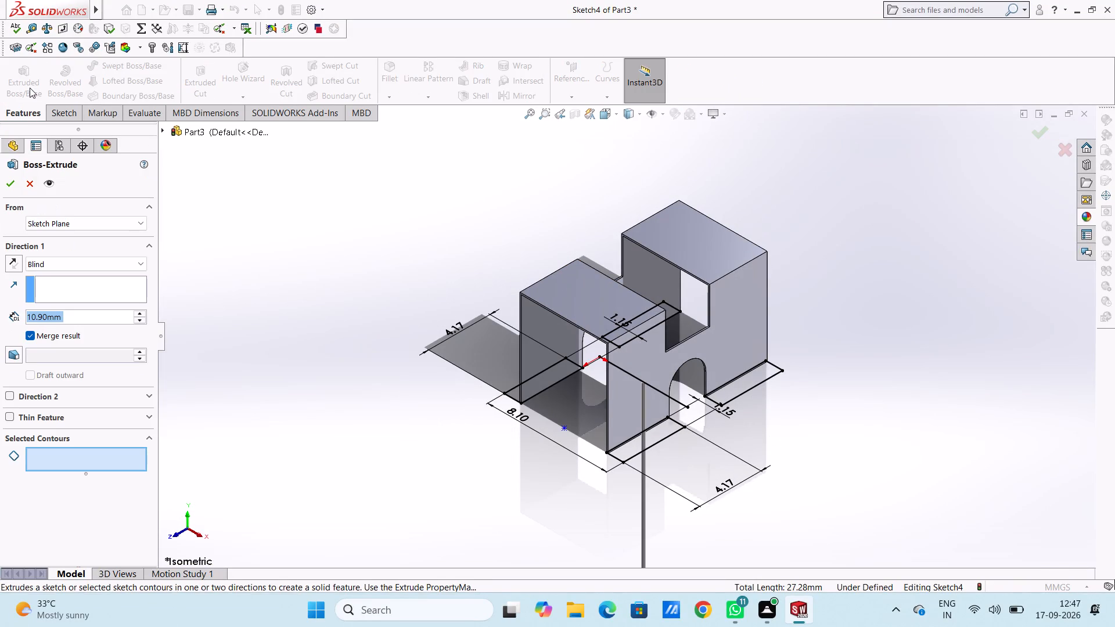
pyautogui.click(513, 391)
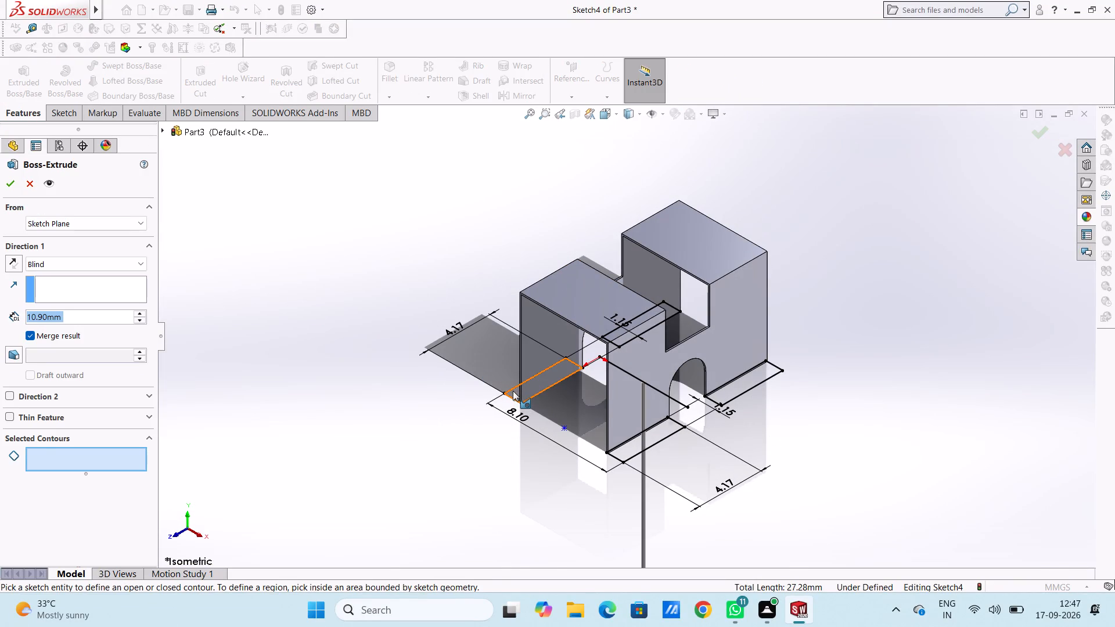
pyautogui.click(651, 433)
pyautogui.click(734, 382)
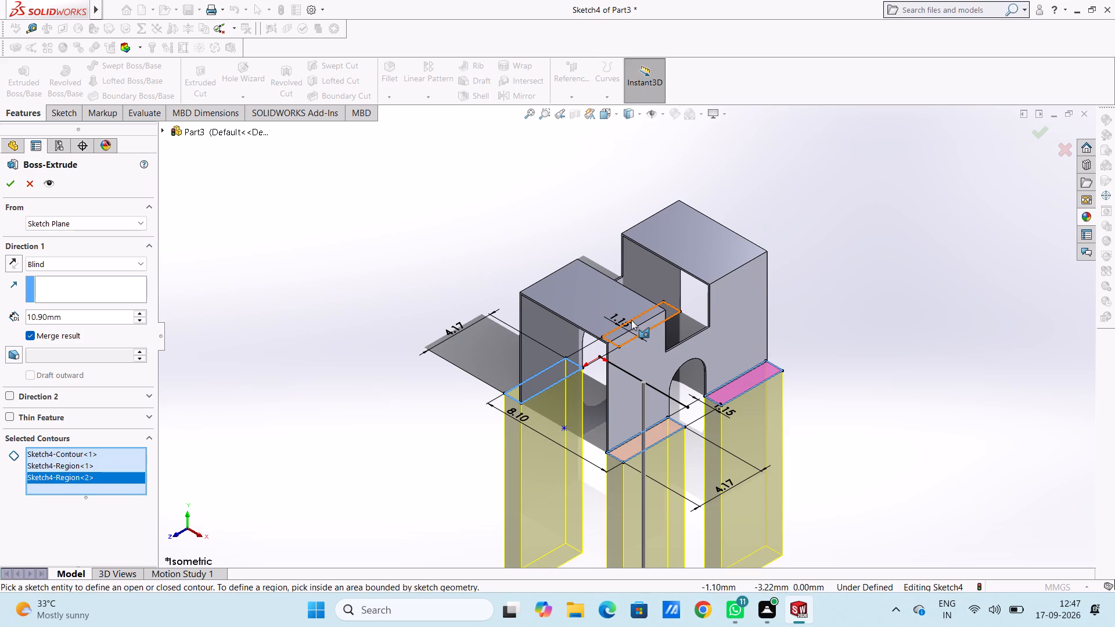
pyautogui.click(632, 319)
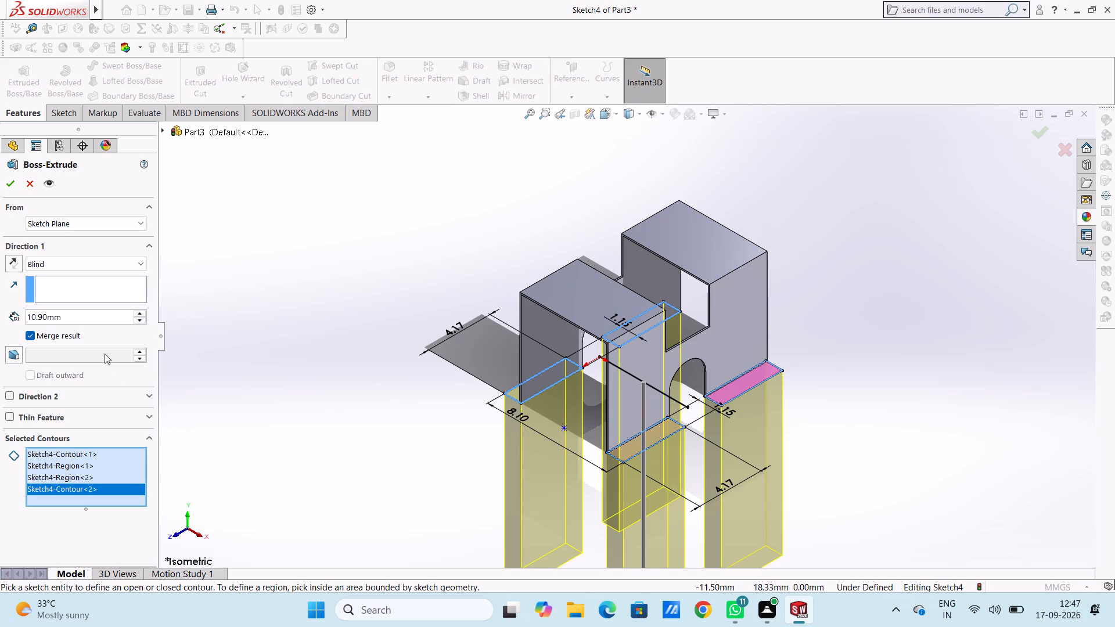
pyautogui.doubleClick(116, 319)
pyautogui.write('0.5')
pyautogui.press('Return')
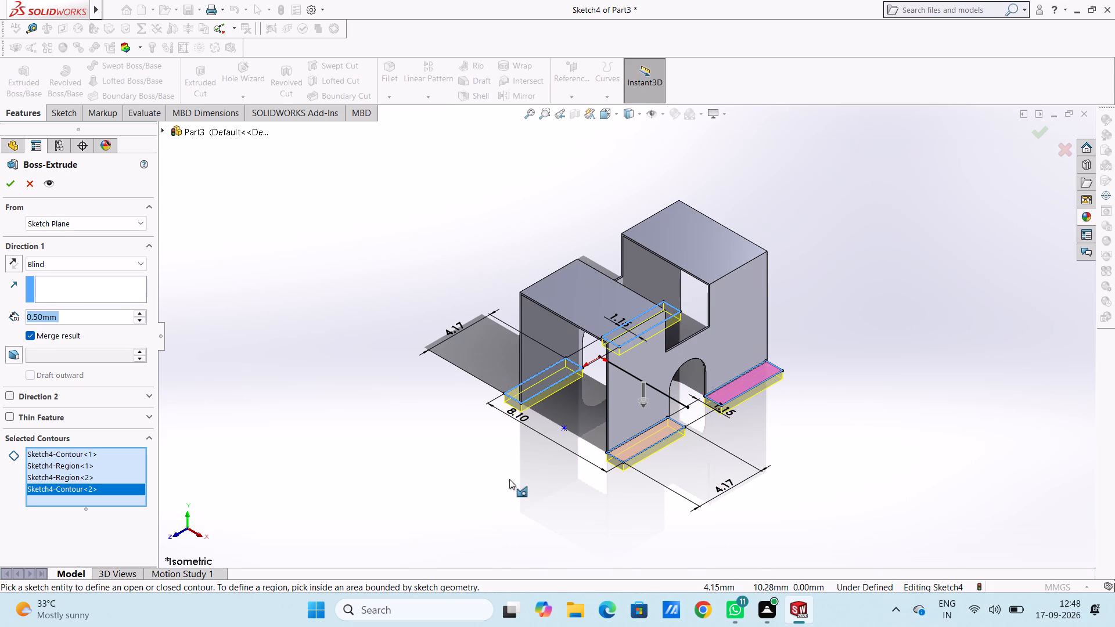
pyautogui.write('0.1')
pyautogui.press('Return')
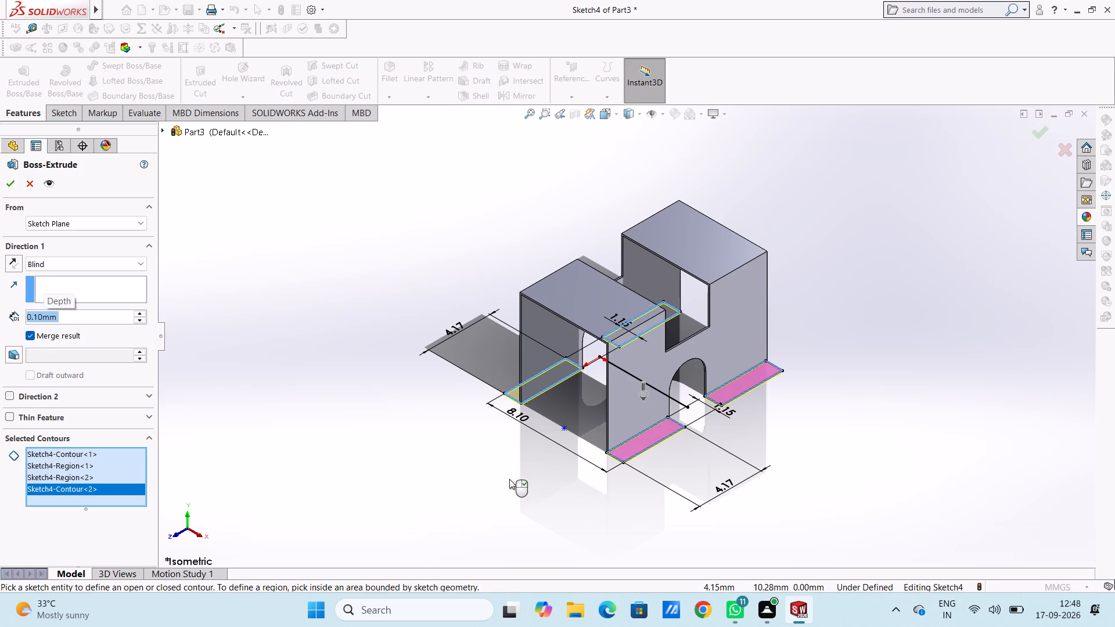
pyautogui.moveTo(512, 477); pyautogui.dragTo(564, 381, button='middle')
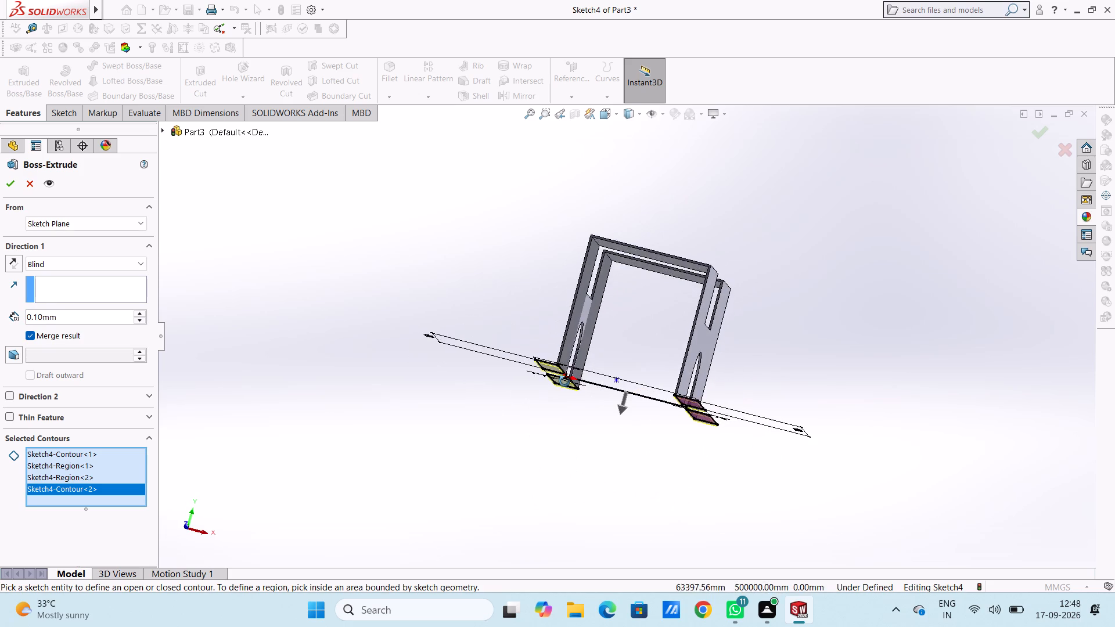
pyautogui.moveTo(564, 381); pyautogui.dragTo(566, 379, button='middle')
pyautogui.scroll(-5, 660, 381)
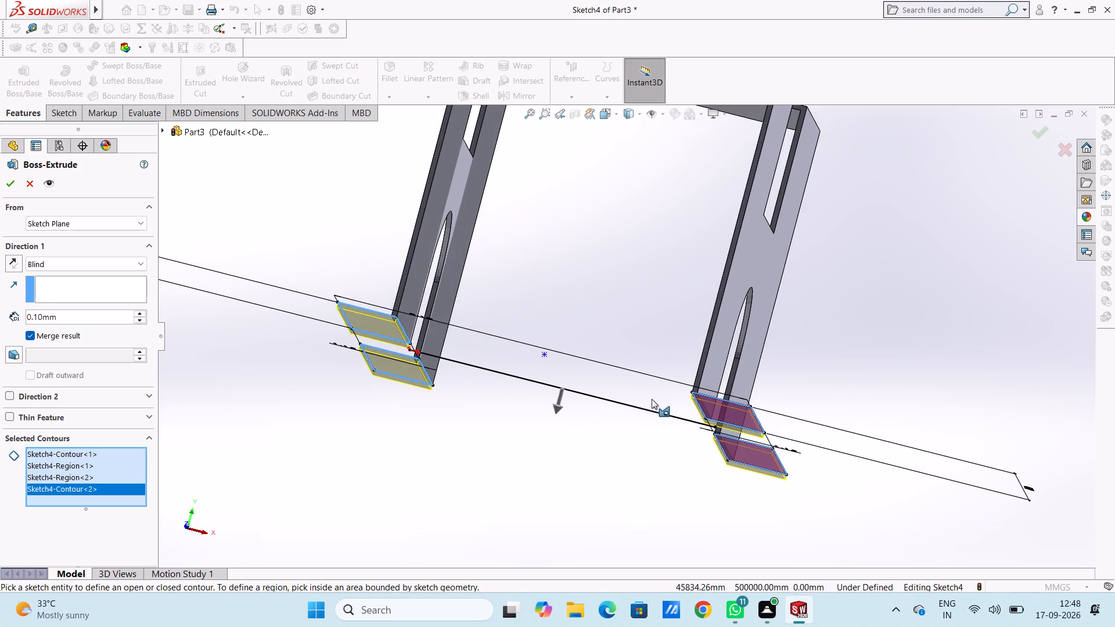
pyautogui.scroll(-3, 642, 395)
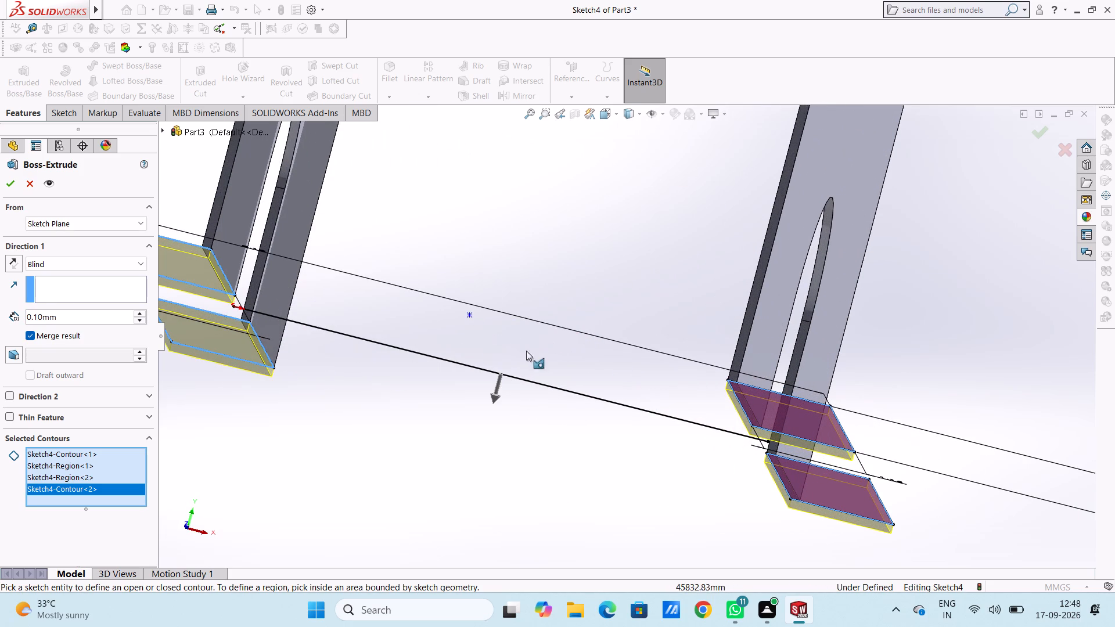
pyautogui.click(8, 188)
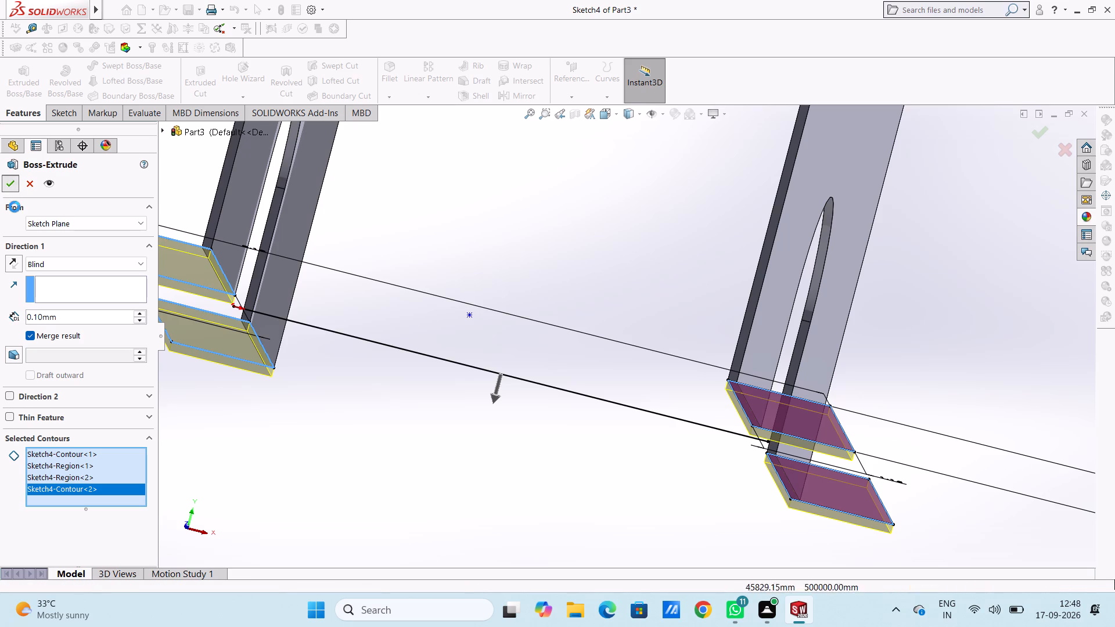
pyautogui.click(491, 238)
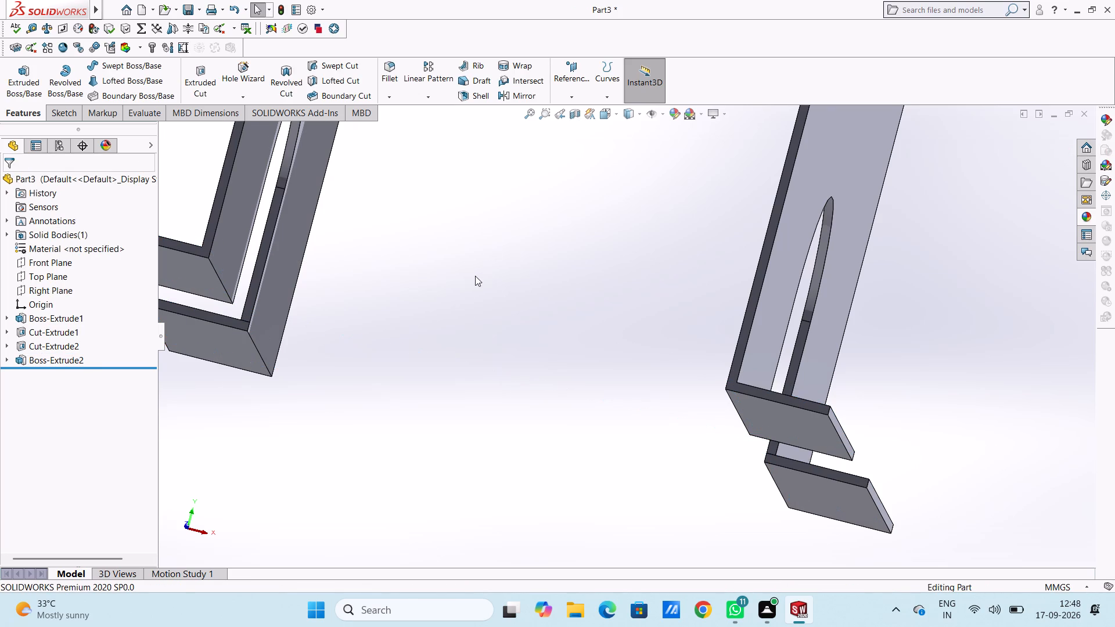
# Examine the four thin flanges and the arched walls of the part from several angles.
pyautogui.moveTo(474, 277); pyautogui.dragTo(498, 334, button='middle')
pyautogui.scroll(3, 498, 334)
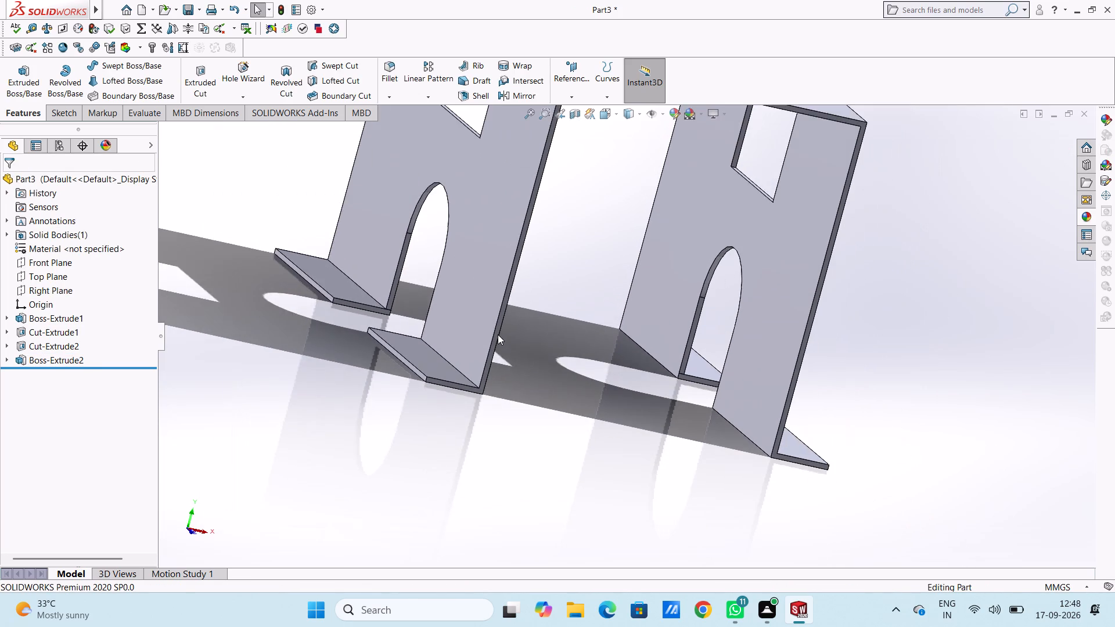
pyautogui.scroll(3, 498, 334)
pyautogui.moveTo(382, 181); pyautogui.dragTo(404, 211, button='middle')
pyautogui.scroll(1, 384, 182)
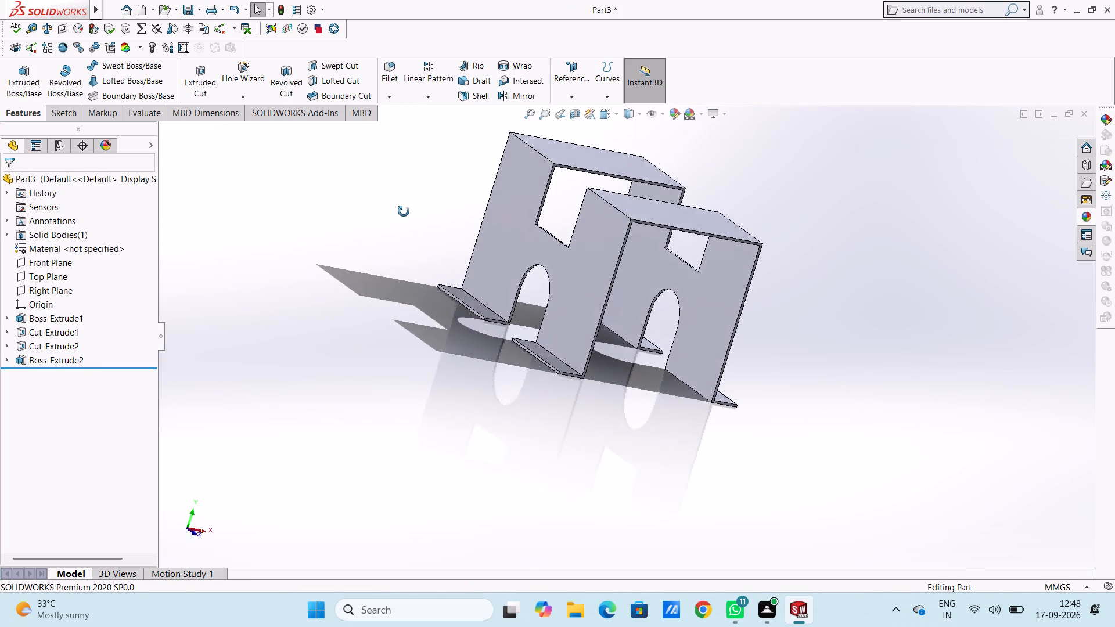
pyautogui.moveTo(404, 211); pyautogui.dragTo(404, 219, button='middle')
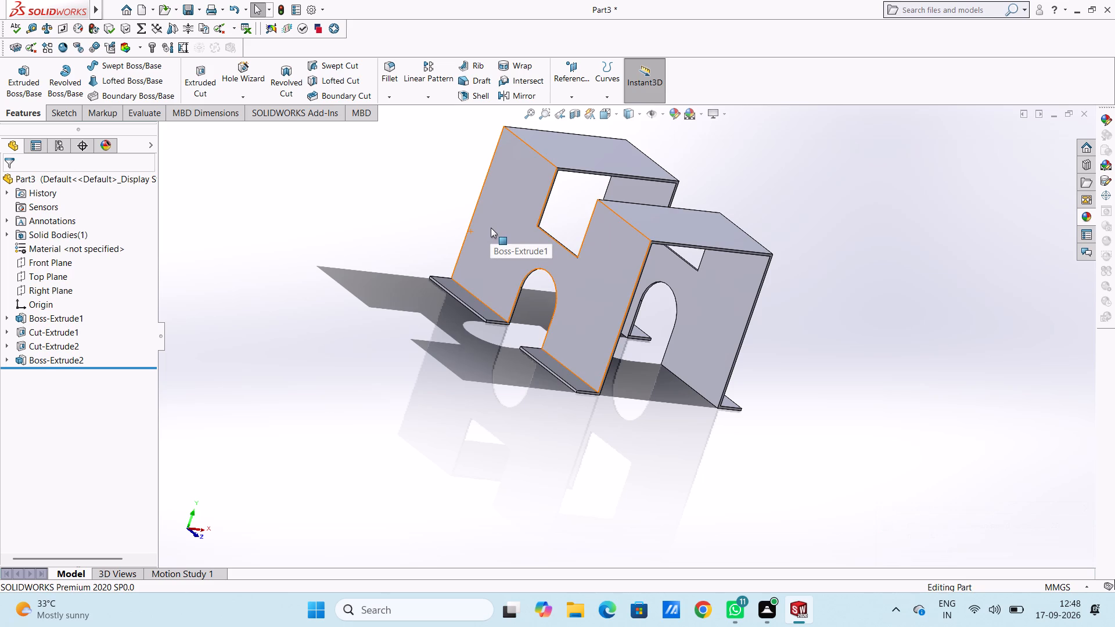
pyautogui.scroll(-2, 571, 171)
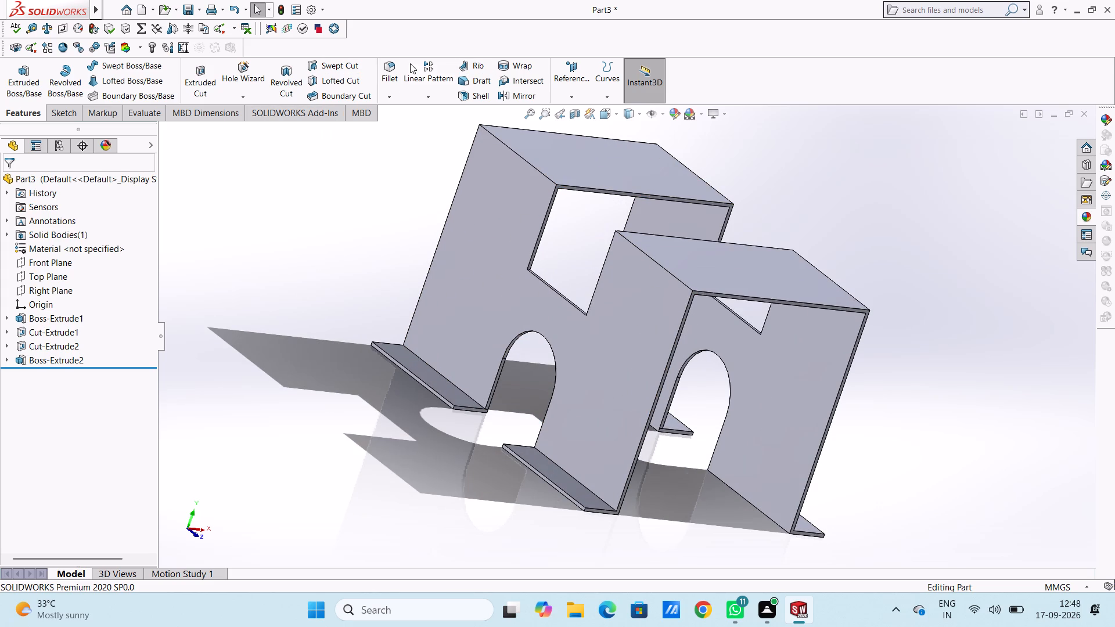
# Fillet the four edges where the flanges' upper faces meet the outer walls with a symmetric 0.1 mm radius.
pyautogui.click(391, 67)
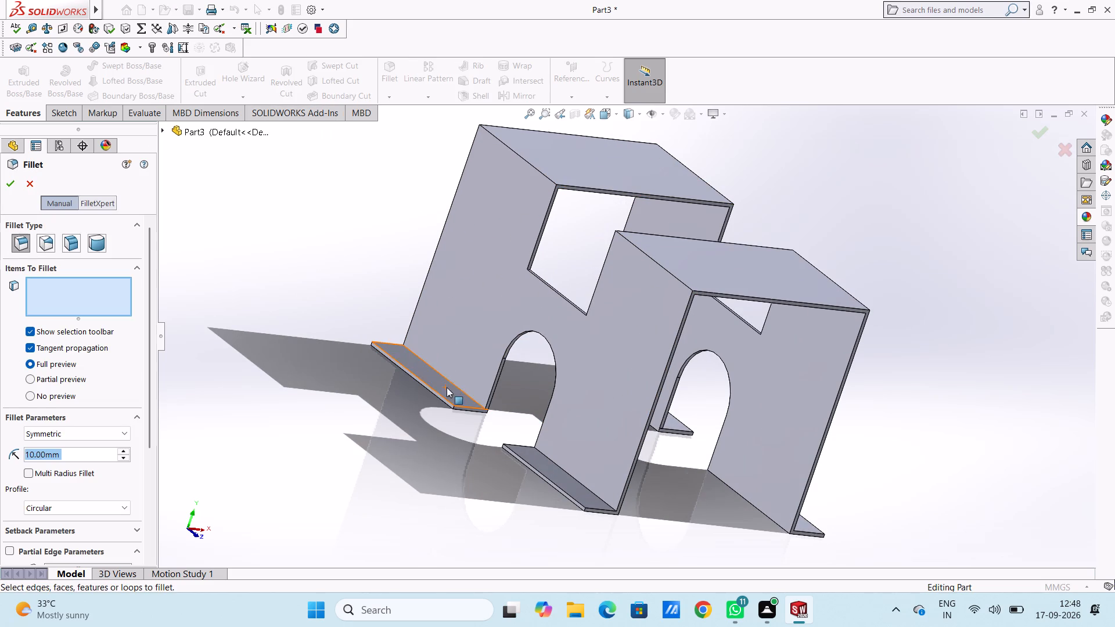
pyautogui.click(462, 389)
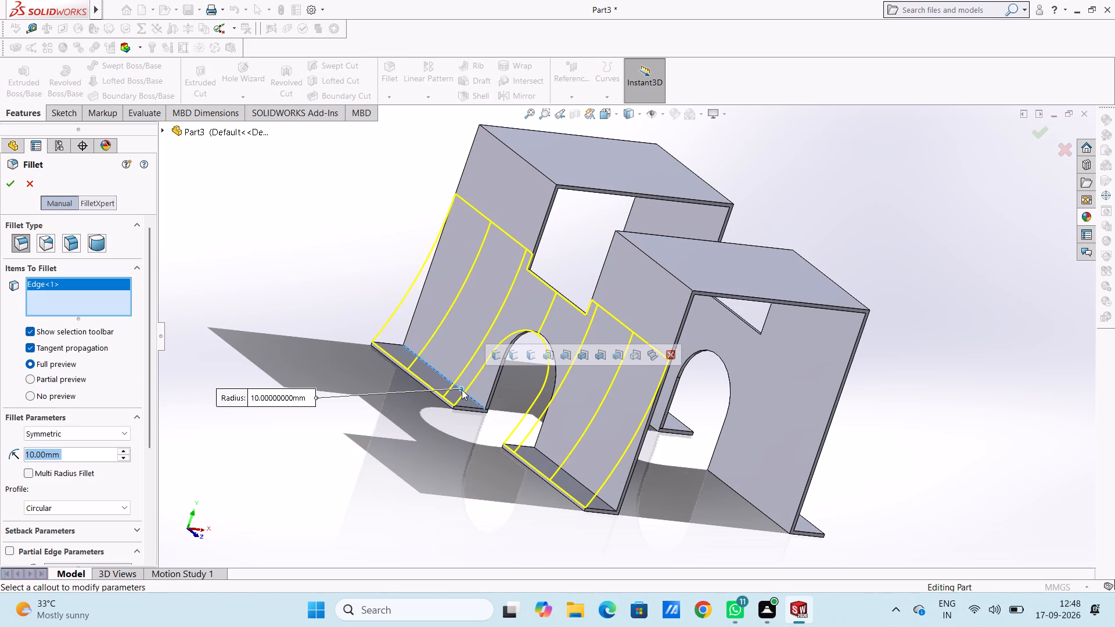
pyautogui.scroll(3, 462, 390)
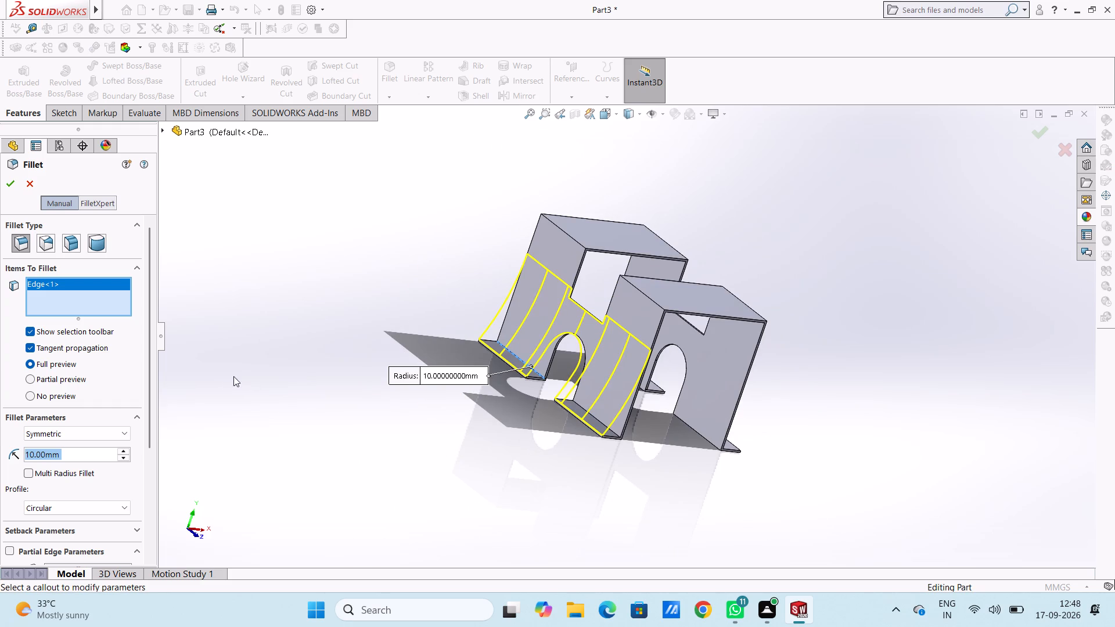
pyautogui.press('1')
pyautogui.press('Return')
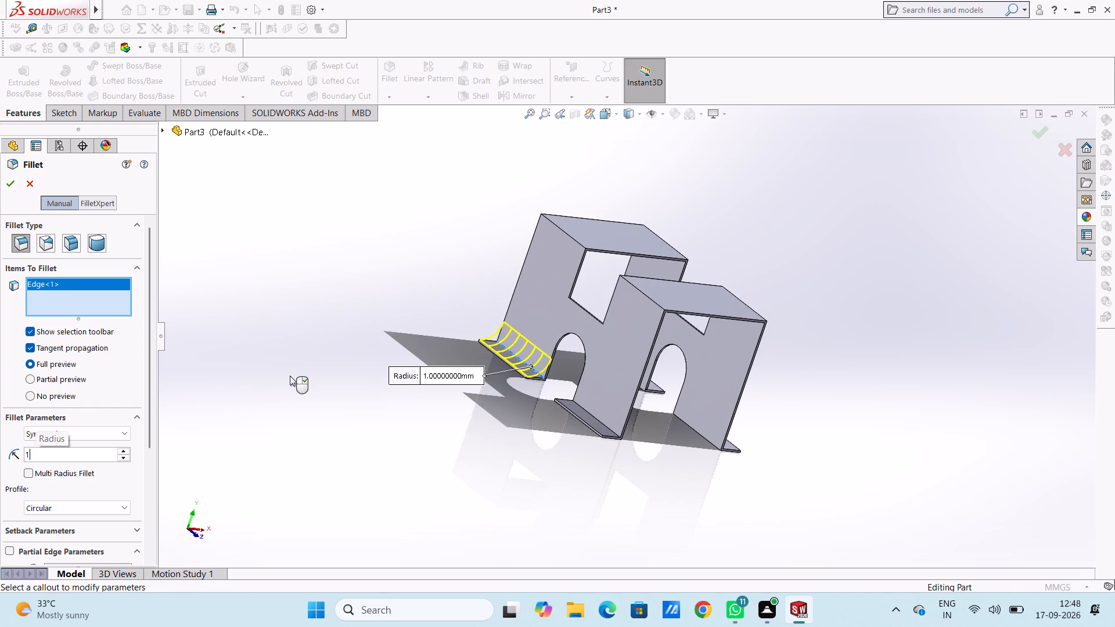
pyautogui.write('0.1')
pyautogui.press('Return')
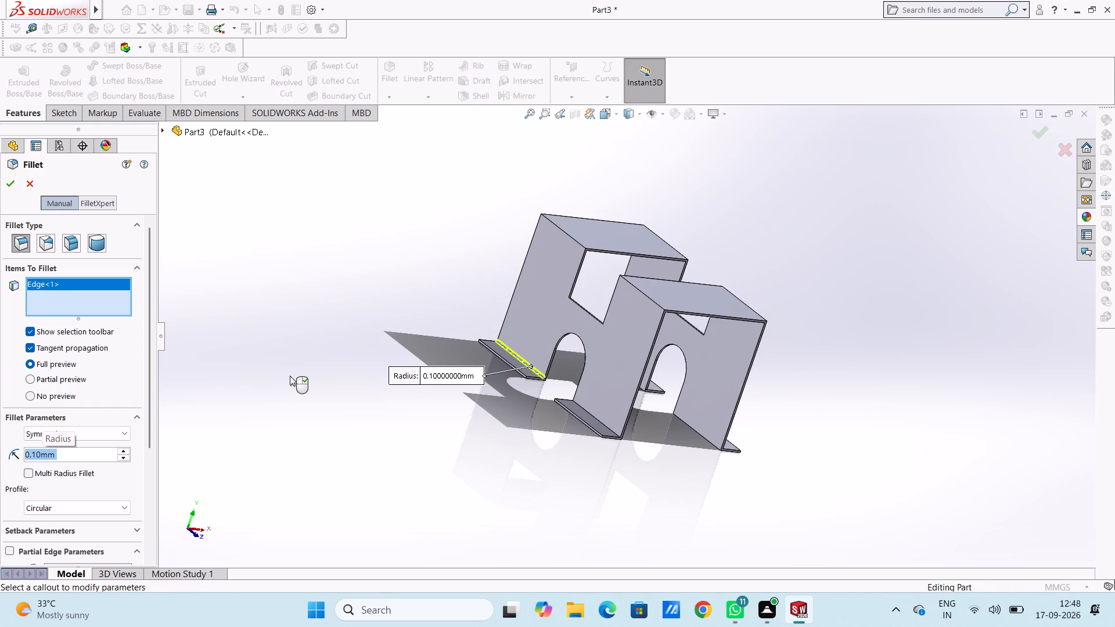
pyautogui.scroll(-4, 634, 338)
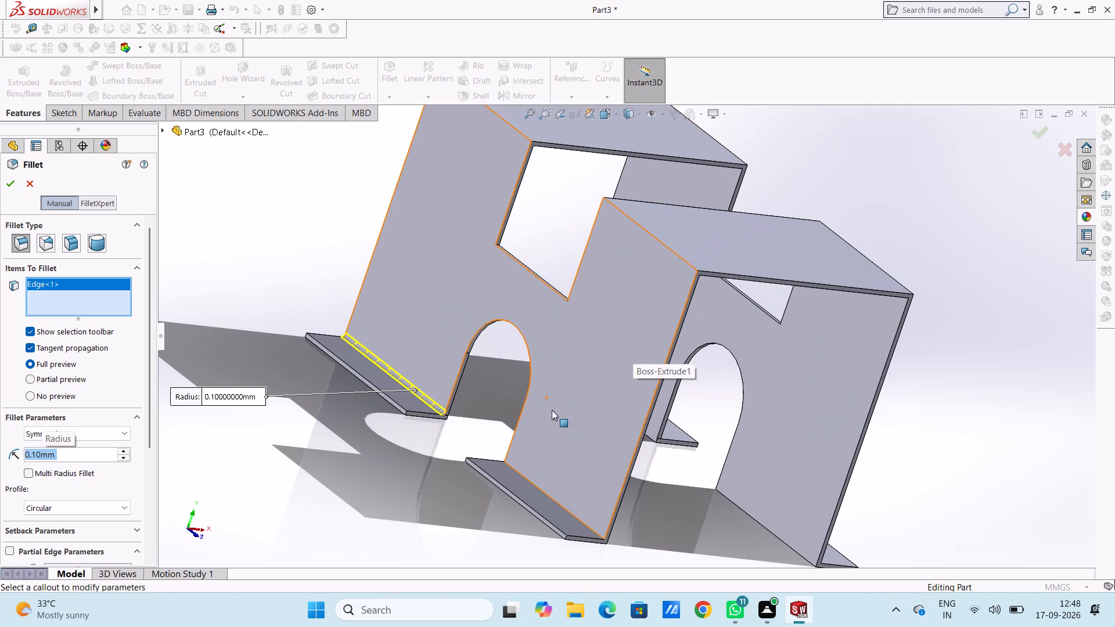
pyautogui.click(543, 495)
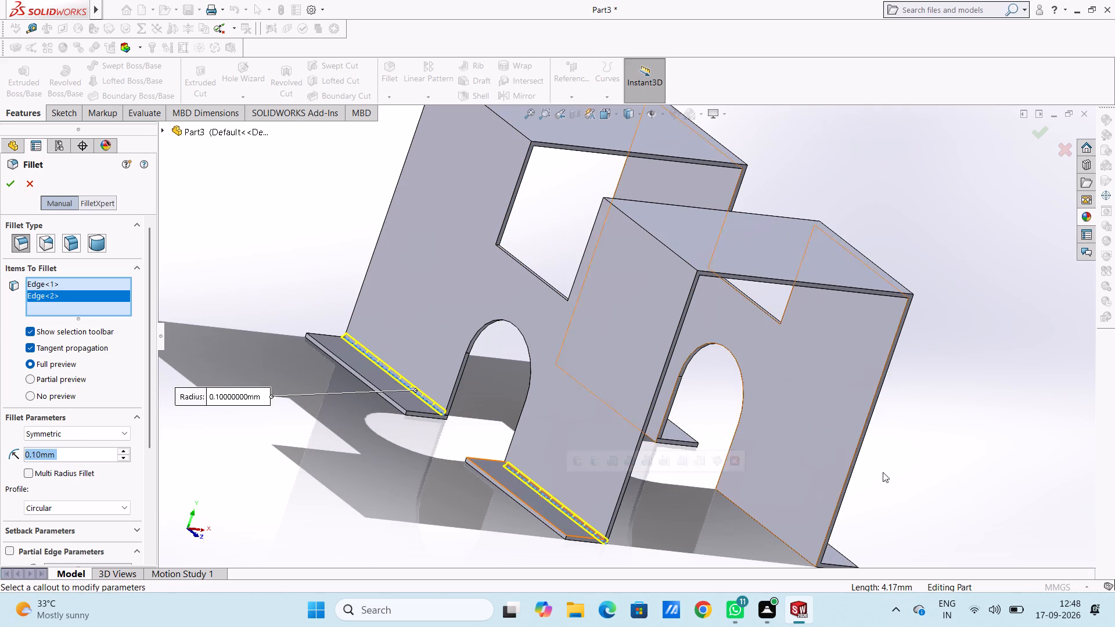
pyautogui.moveTo(931, 465); pyautogui.dragTo(814, 484, button='middle')
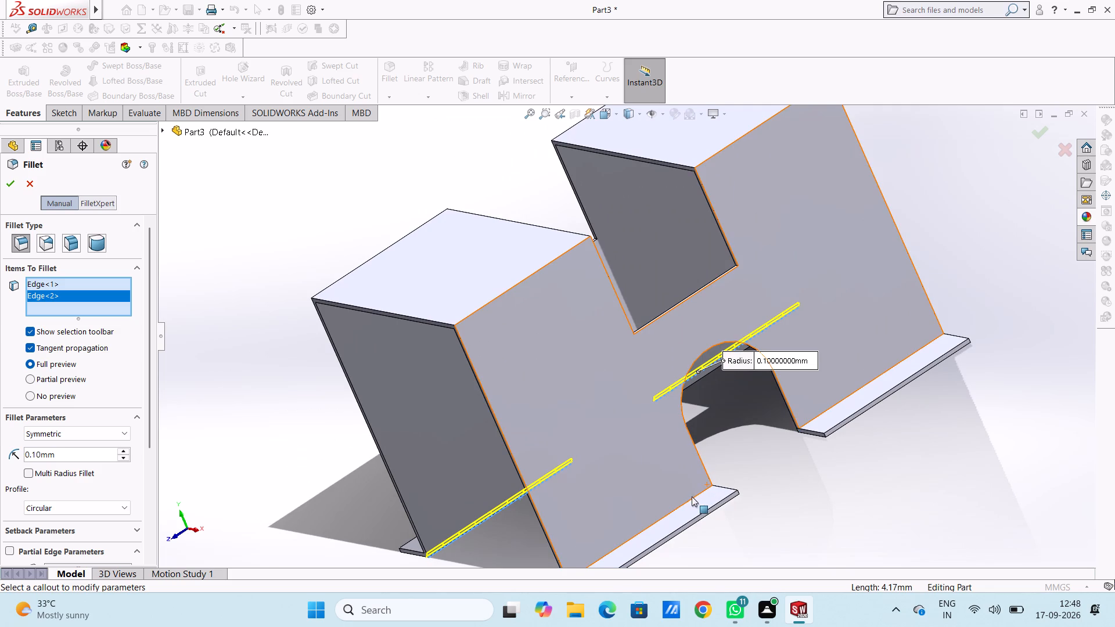
pyautogui.click(693, 498)
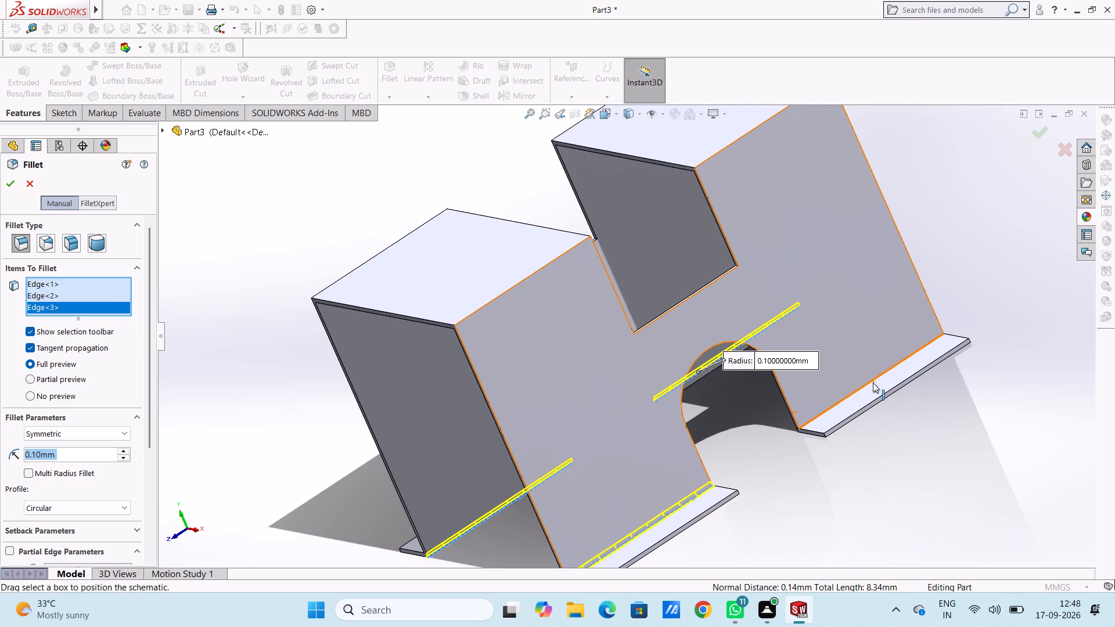
pyautogui.scroll(-5, 876, 380)
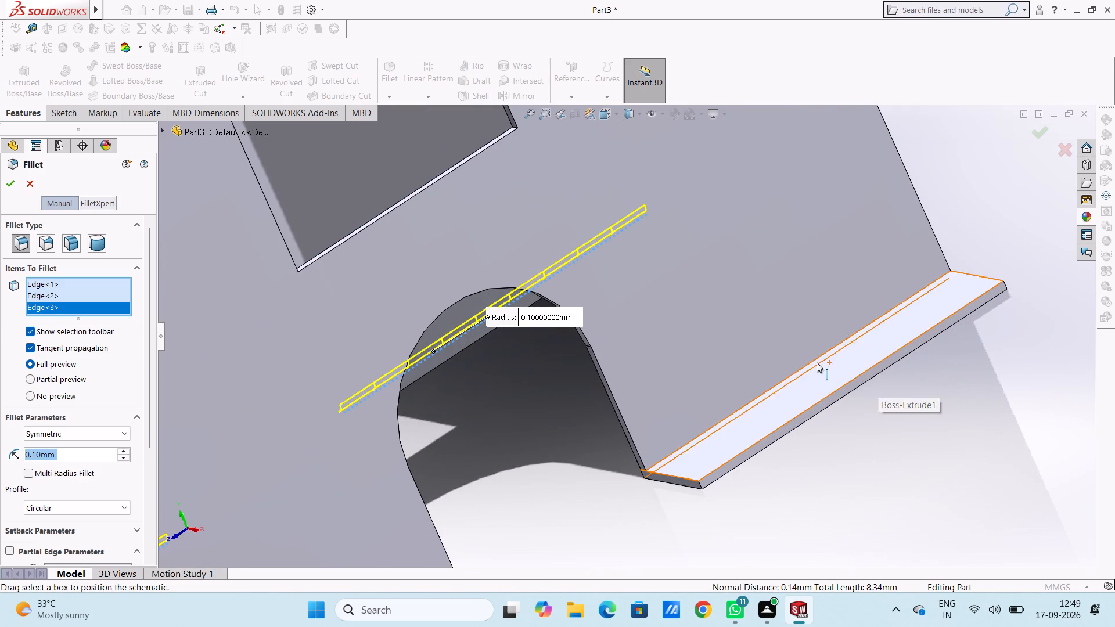
pyautogui.click(815, 362)
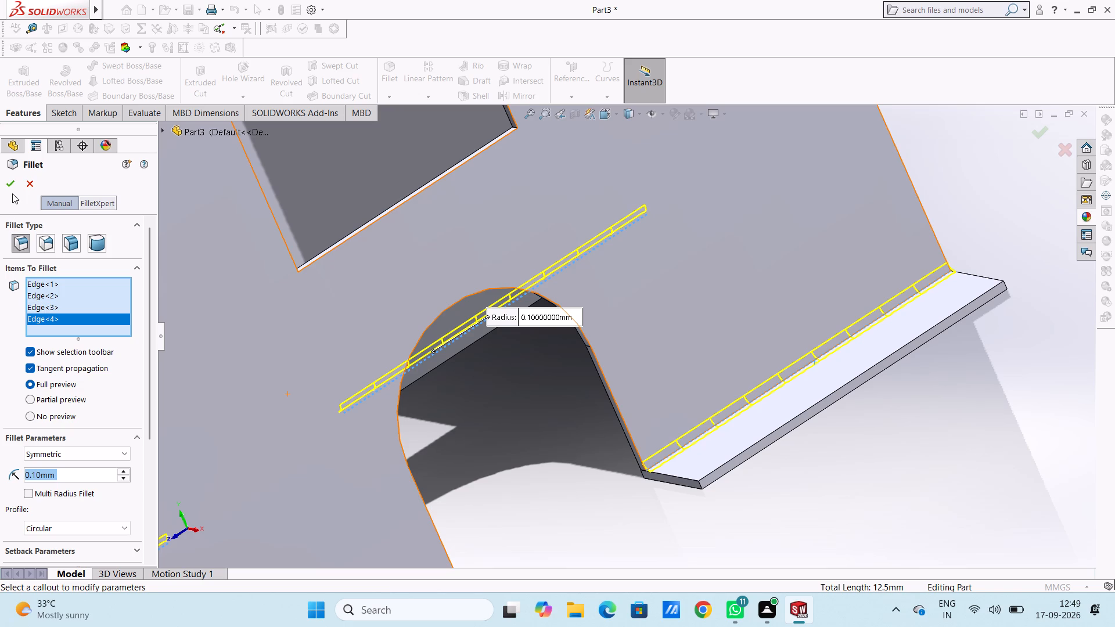
pyautogui.click(10, 179)
# Examine the filleted flange joints on both side walls from several angles.
pyautogui.scroll(4, 526, 522)
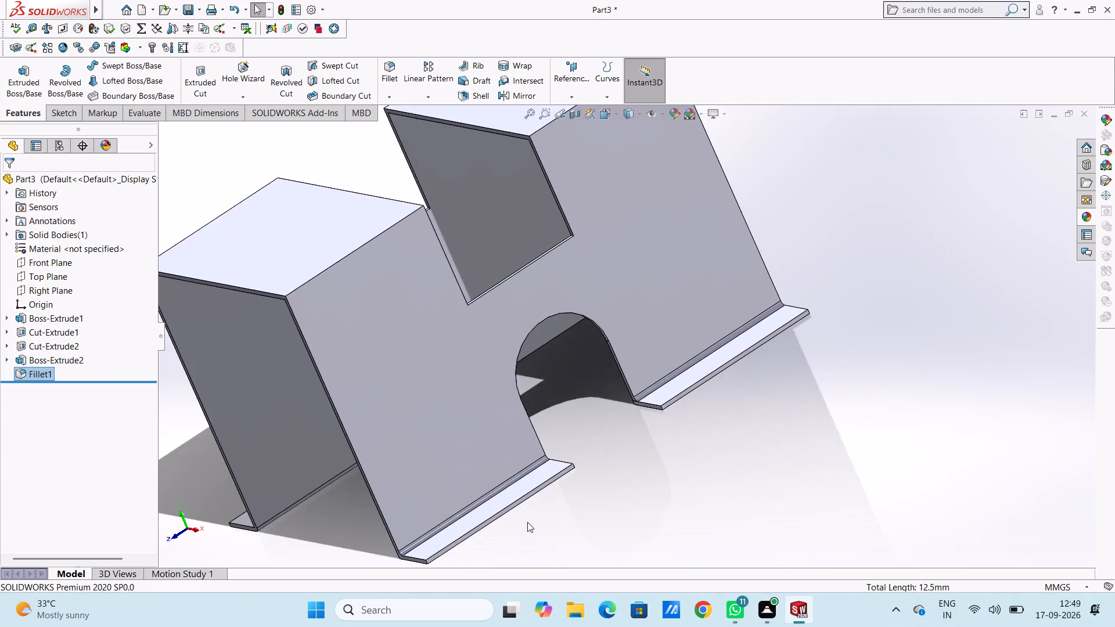
pyautogui.scroll(3, 530, 520)
pyautogui.moveTo(430, 491); pyautogui.dragTo(516, 520, button='middle')
pyautogui.moveTo(530, 518); pyautogui.dragTo(626, 536, button='middle')
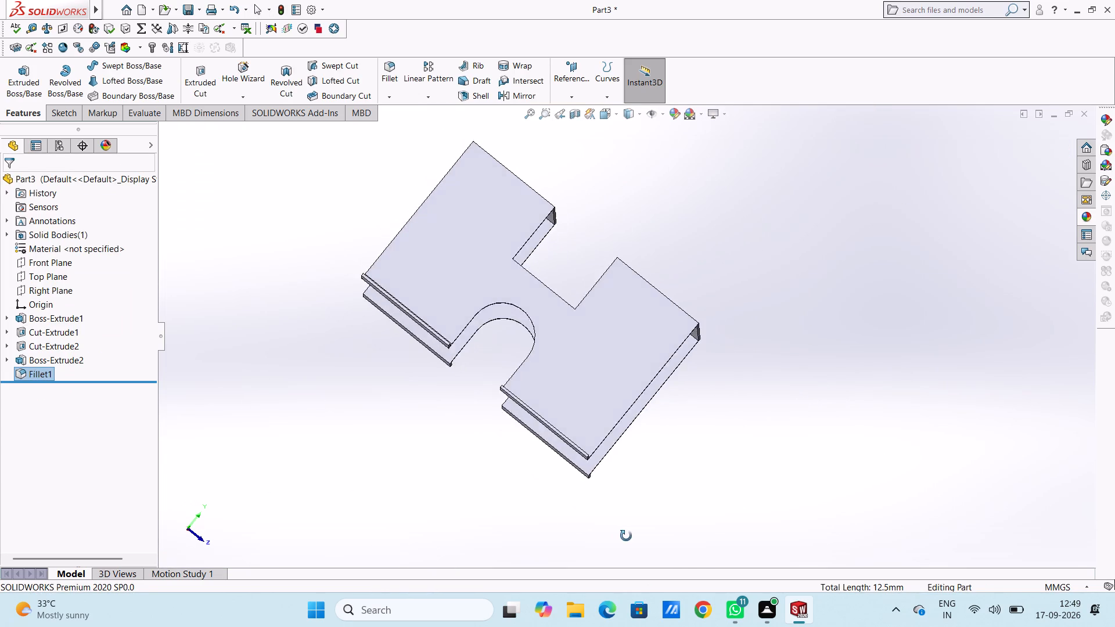
pyautogui.moveTo(626, 536); pyautogui.dragTo(631, 543, button='middle')
pyautogui.moveTo(456, 408); pyautogui.dragTo(413, 442, button='middle')
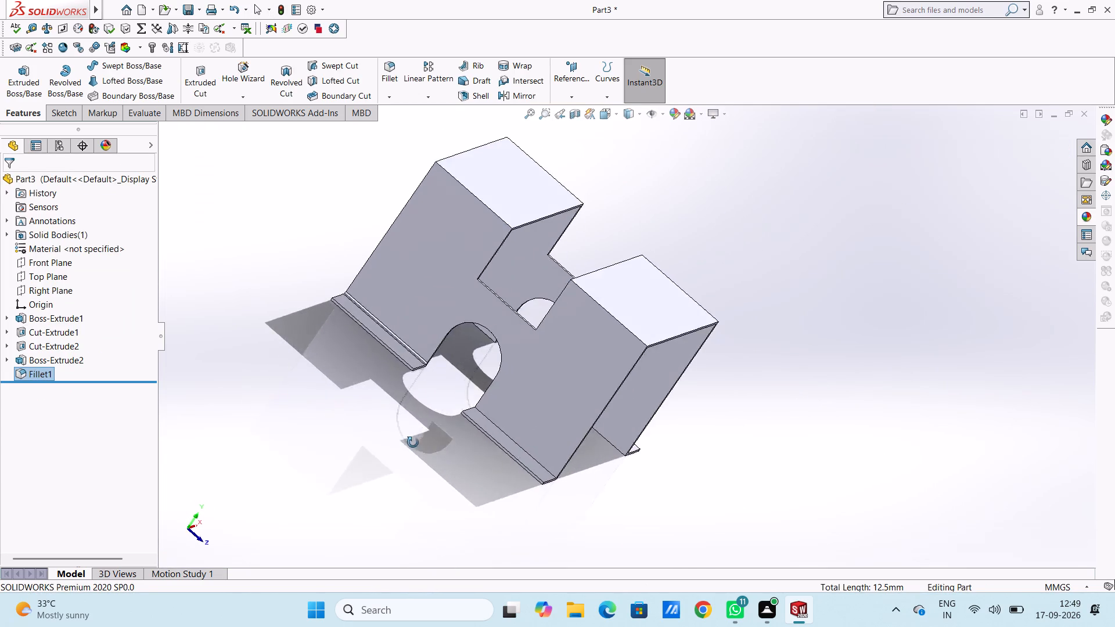
pyautogui.moveTo(413, 442); pyautogui.dragTo(372, 439, button='middle')
# Start a 0.1 mm by 45° chamfer on the front flange's outer corner edge at the end away from the arch.
pyautogui.scroll(-2, 442, 388)
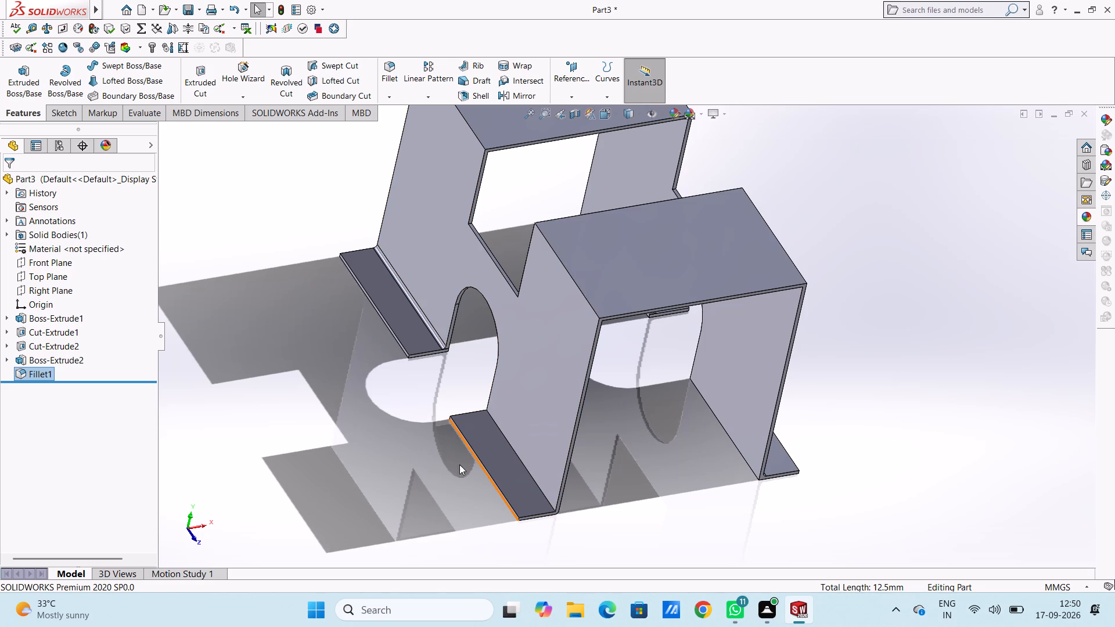
pyautogui.scroll(-5, 521, 529)
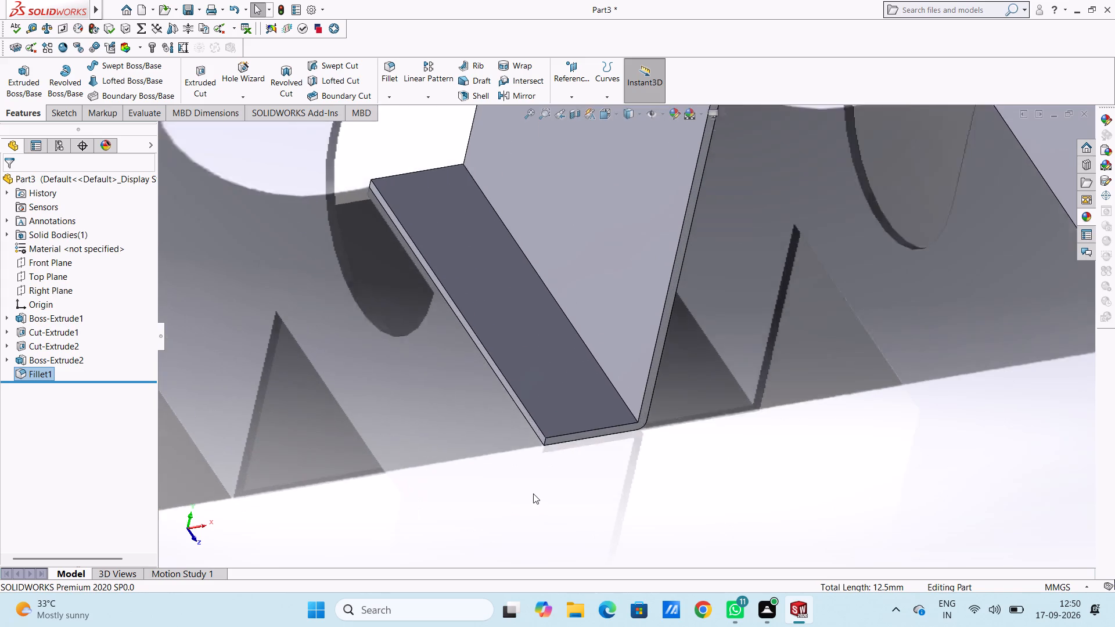
pyautogui.scroll(-2, 533, 493)
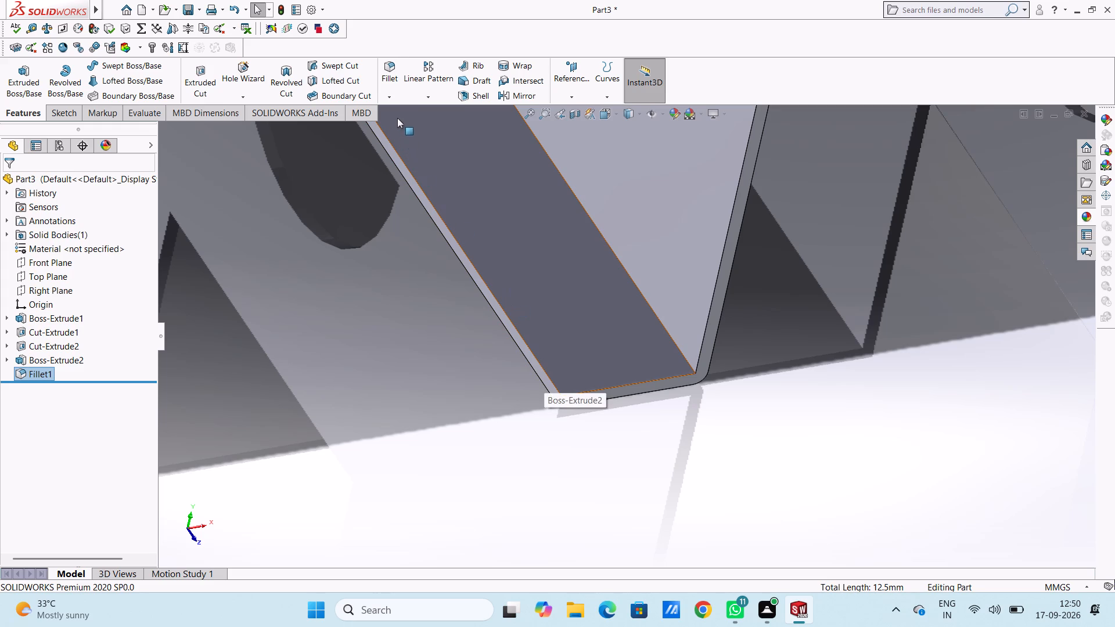
pyautogui.click(391, 98)
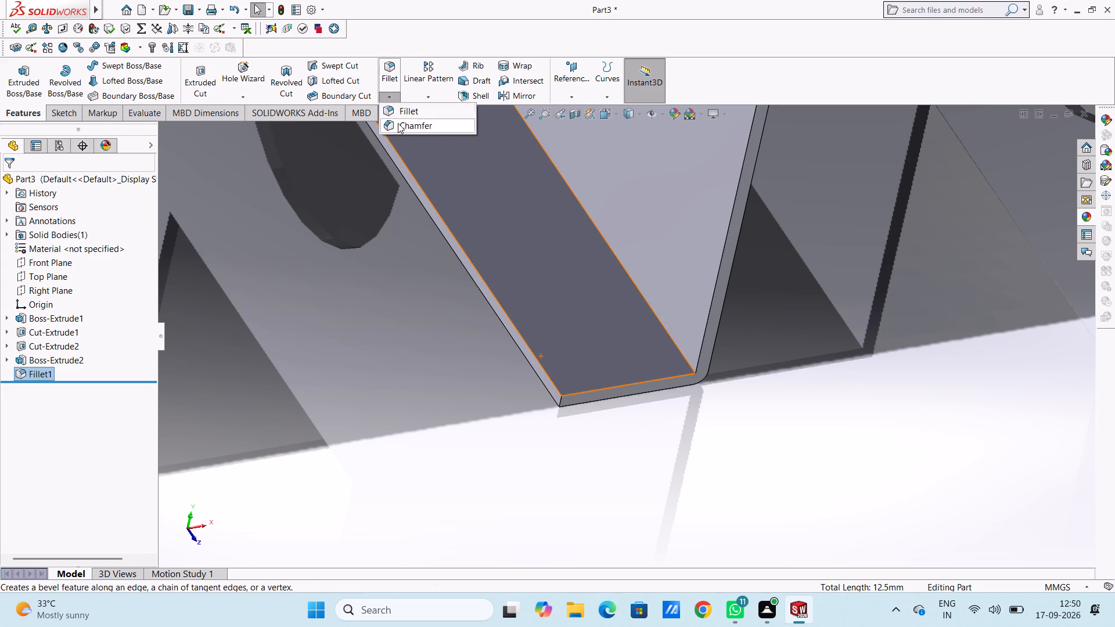
pyautogui.click(400, 126)
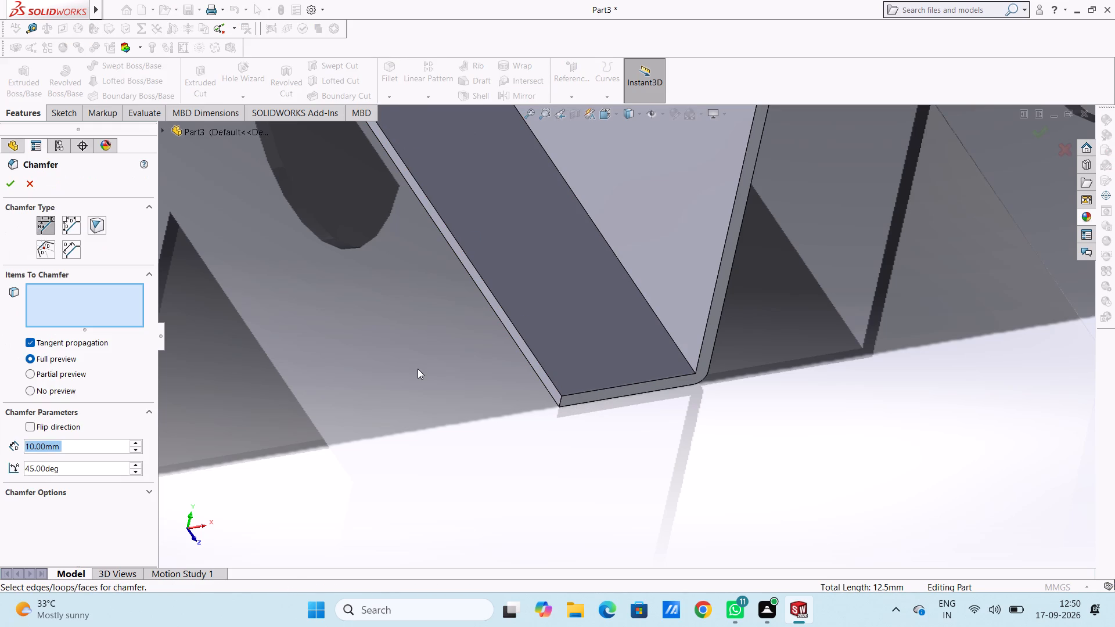
pyautogui.click(559, 401)
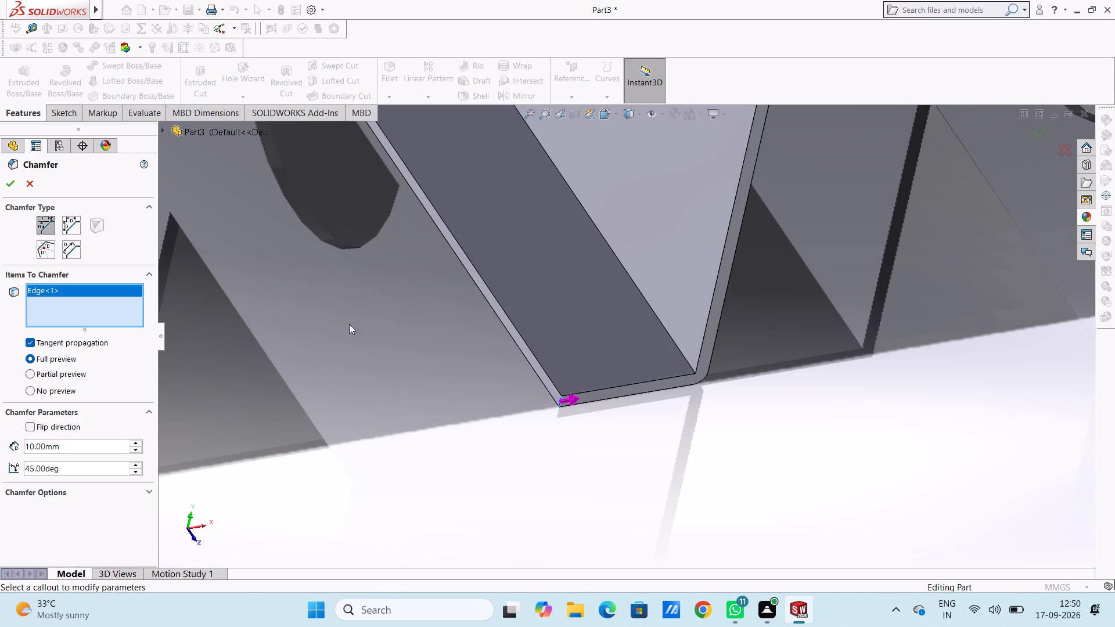
pyautogui.doubleClick(113, 438)
pyautogui.doubleClick(99, 450)
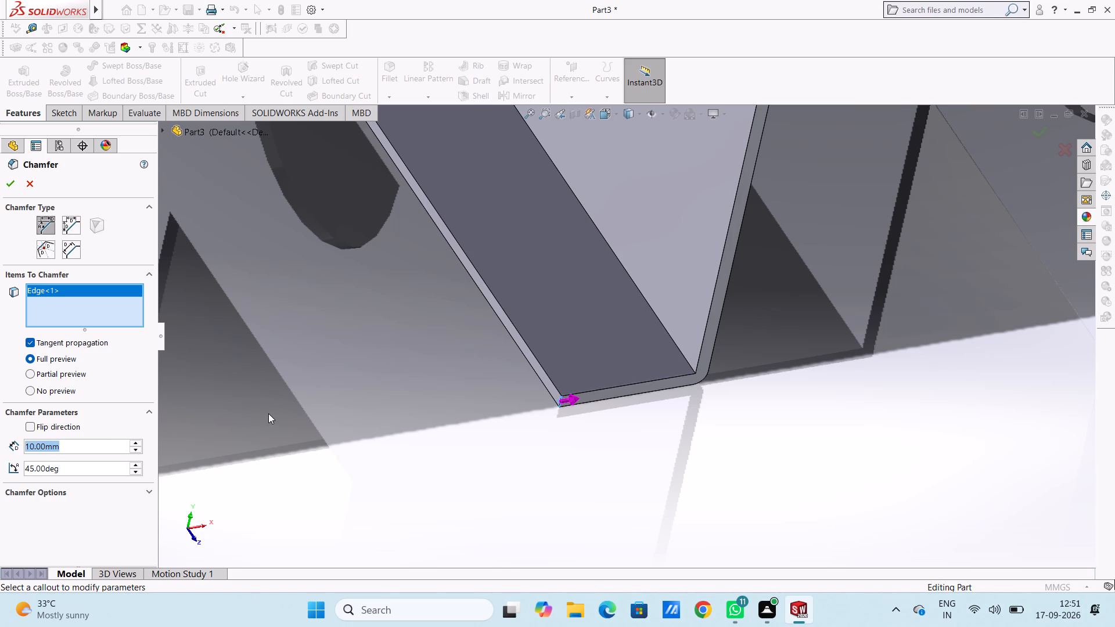
pyautogui.write('0.1')
pyautogui.press('Return')
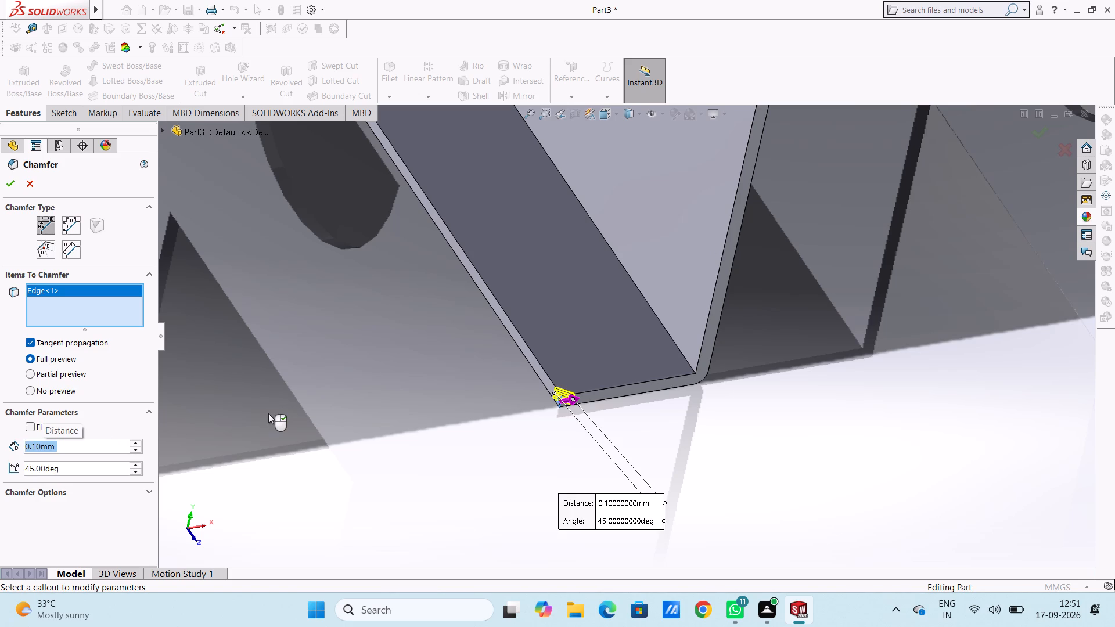
pyautogui.moveTo(476, 330); pyautogui.dragTo(474, 343, button='middle')
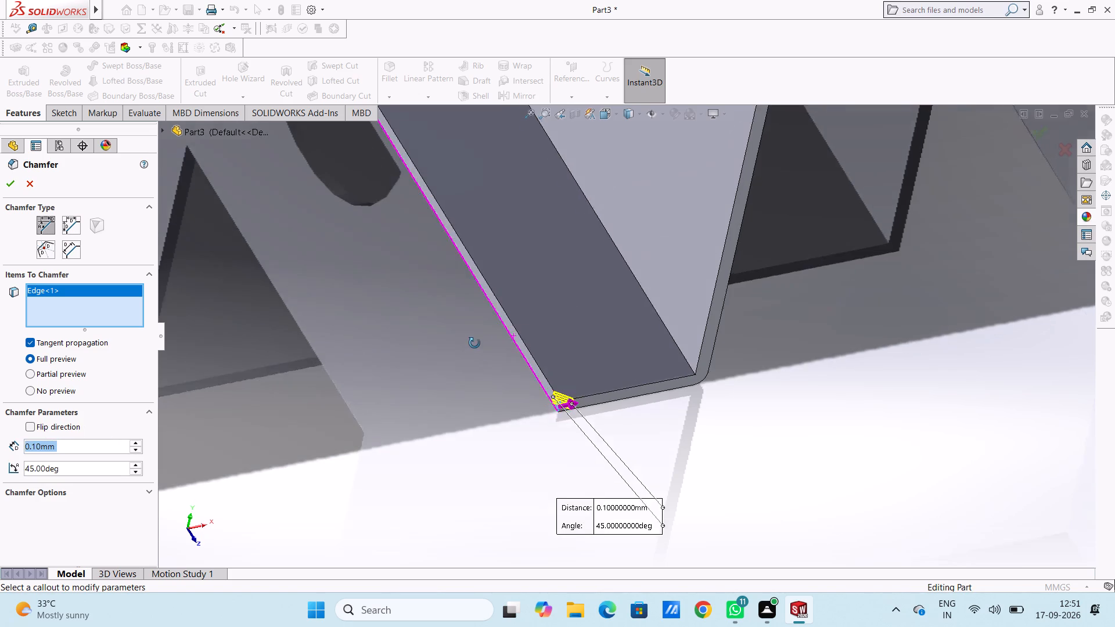
pyautogui.moveTo(474, 343); pyautogui.dragTo(459, 381, button='middle')
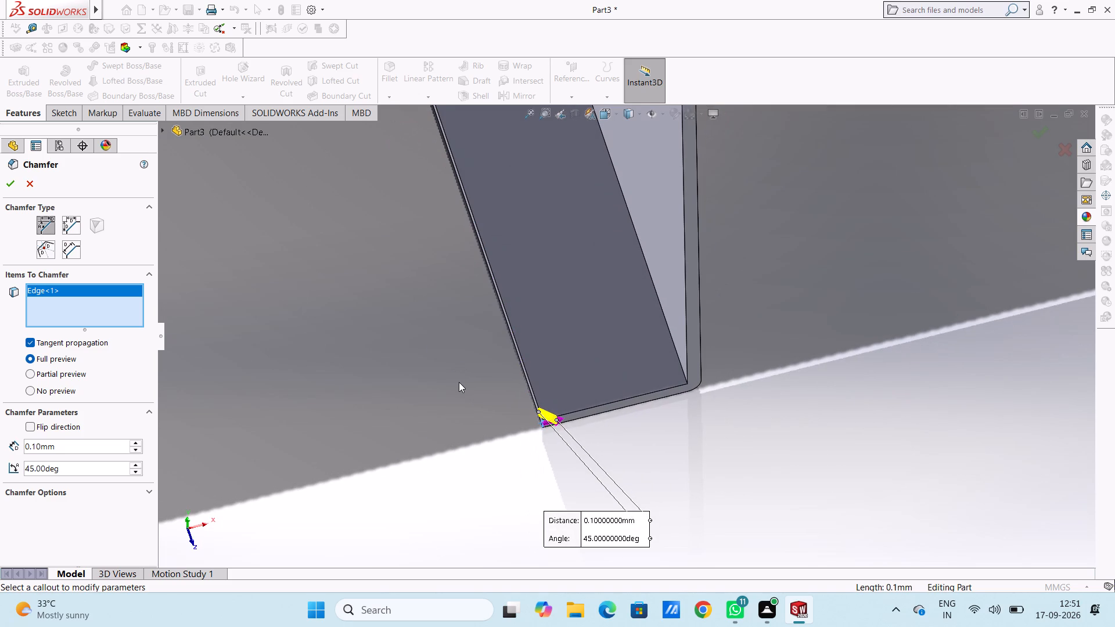
# Try a chamfer distance of 0.5 mm, then set it to 0.3 mm.
pyautogui.click(93, 444)
pyautogui.doubleClick(93, 444)
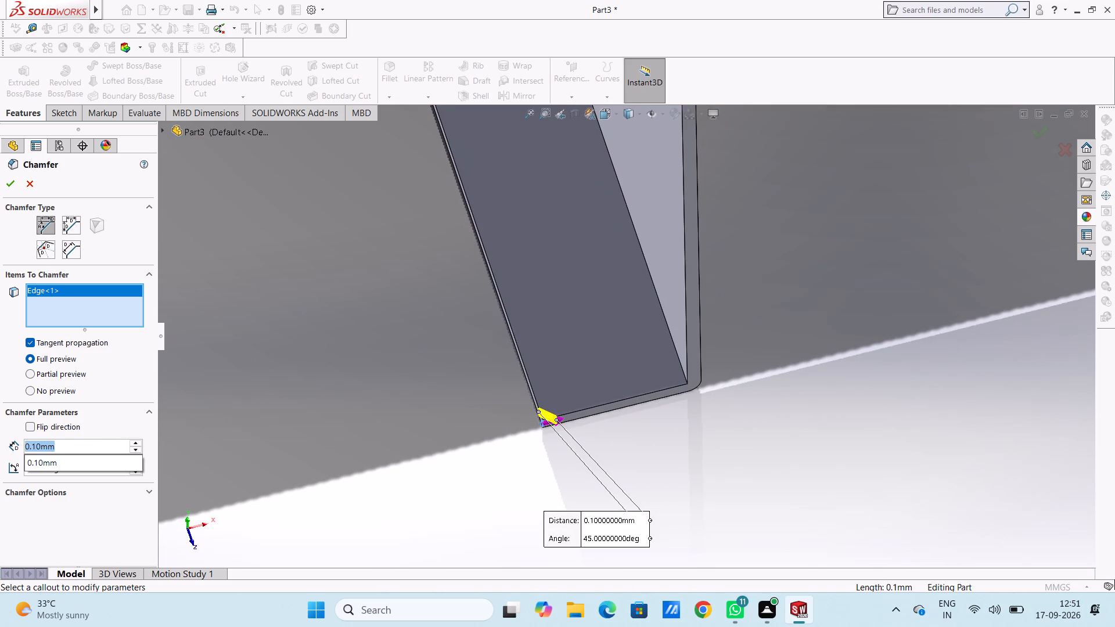
pyautogui.write('0.5')
pyautogui.press('Return')
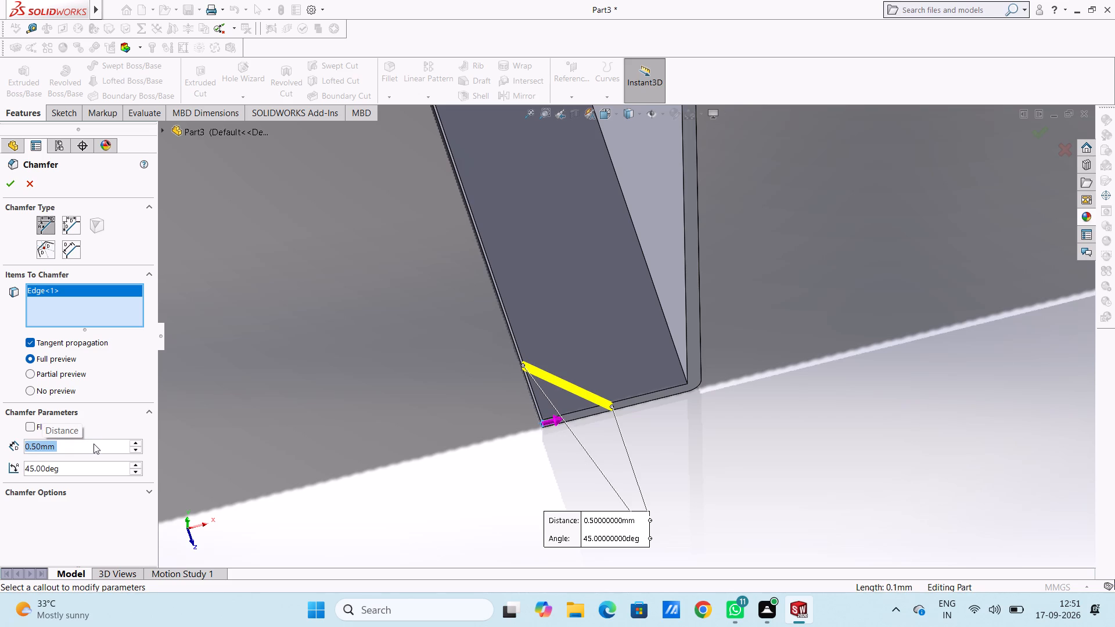
pyautogui.write('0.3')
pyautogui.press('Return')
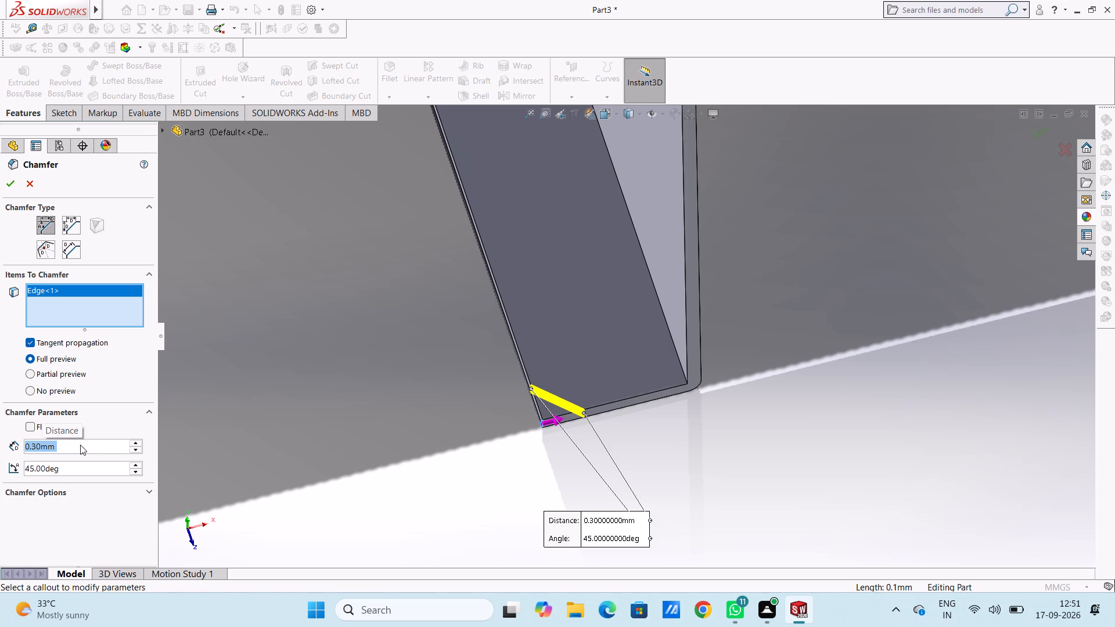
# Add the same flange's outer corner edge beside the arch opening to the 0.3 mm chamfer.
pyautogui.moveTo(236, 377); pyautogui.dragTo(361, 477, button='middle')
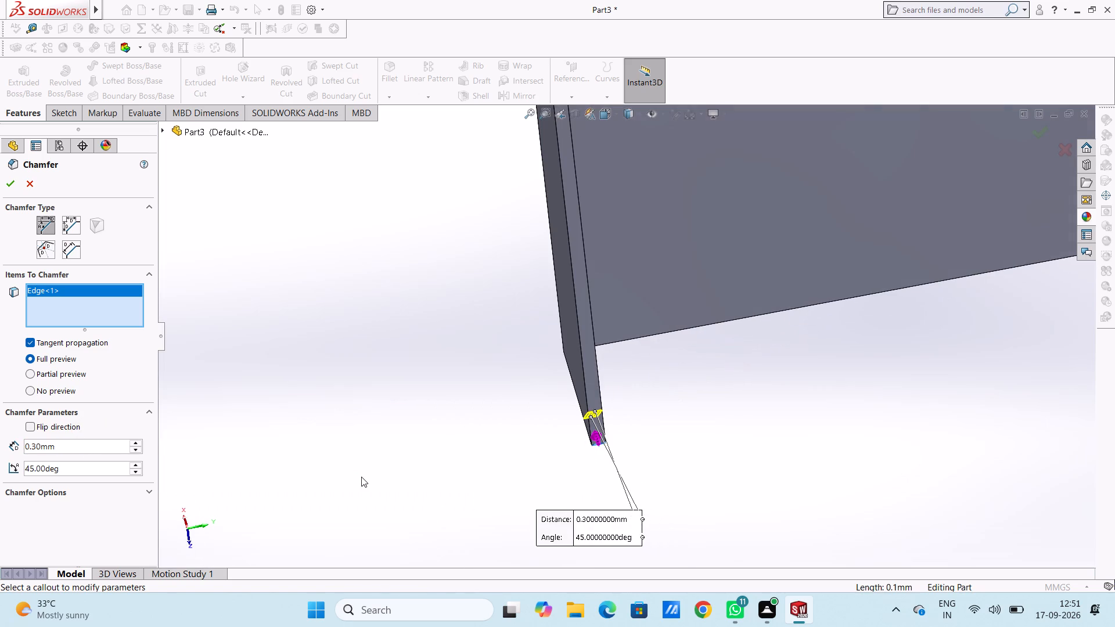
pyautogui.scroll(8, 361, 475)
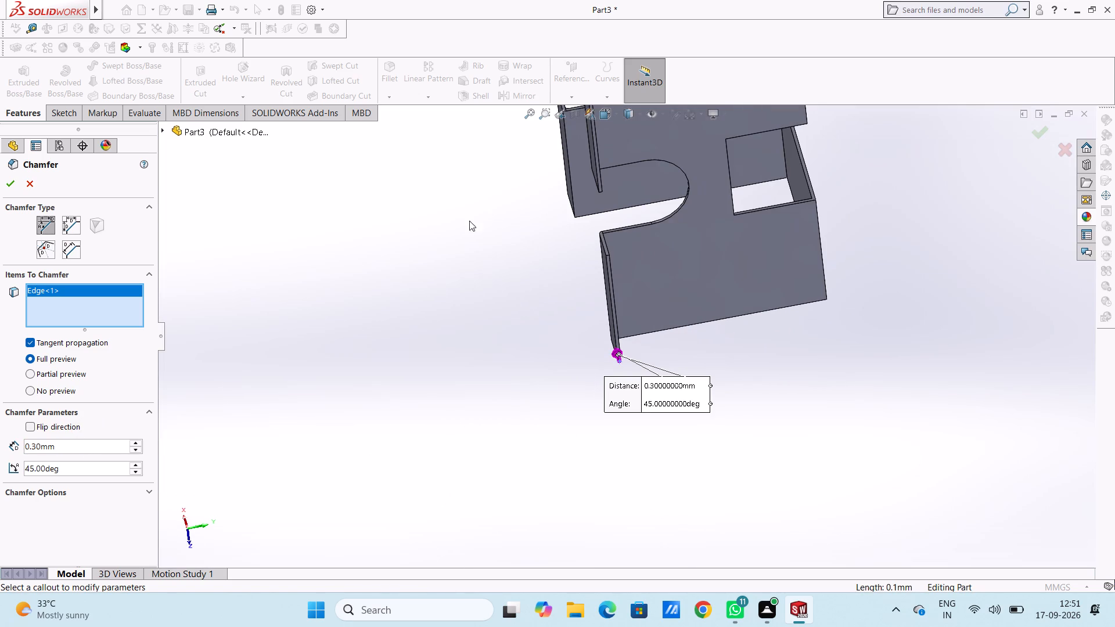
pyautogui.moveTo(450, 235); pyautogui.dragTo(386, 282, button='middle')
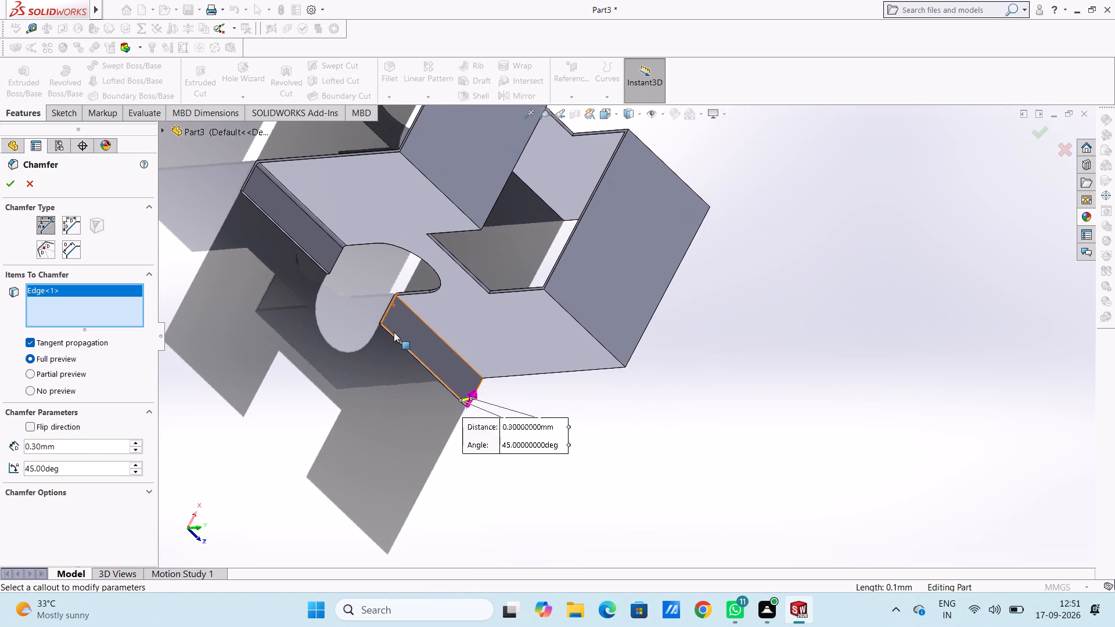
pyautogui.scroll(-10, 393, 332)
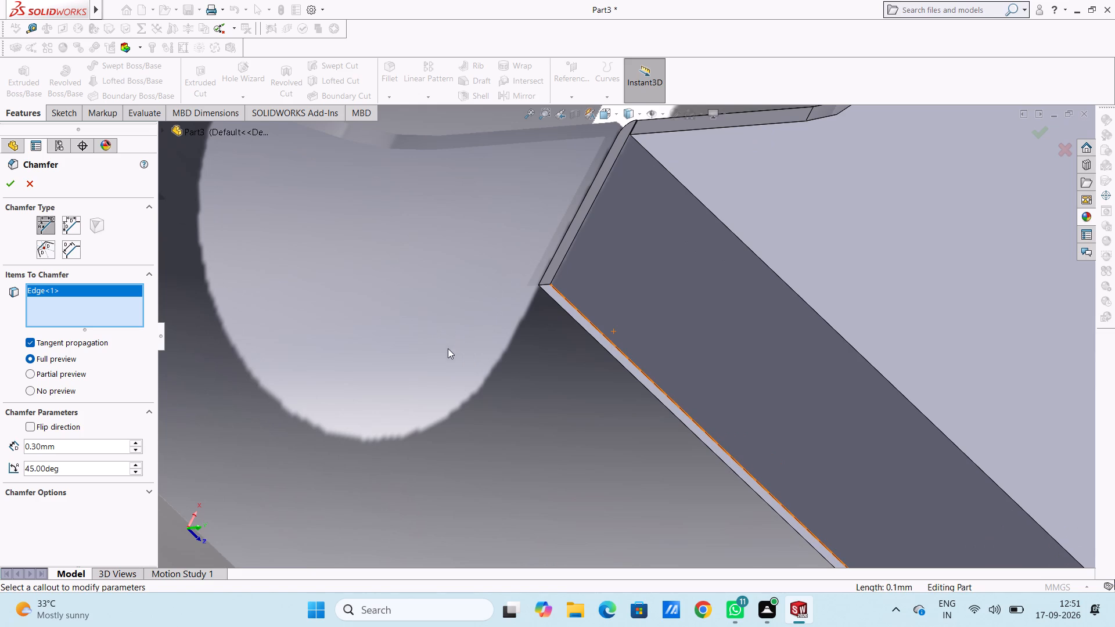
pyautogui.click(545, 284)
# Add the outer corner edge at the far end of the other flange on the same wall to the chamfer.
pyautogui.scroll(9, 518, 306)
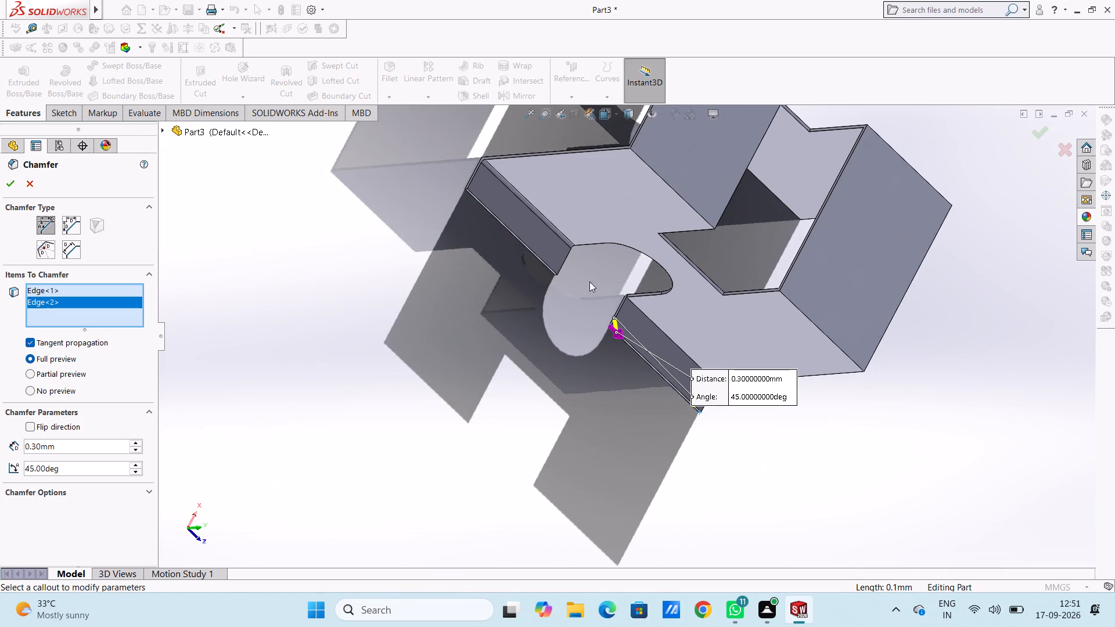
pyautogui.scroll(1, 585, 305)
pyautogui.moveTo(585, 305); pyautogui.dragTo(531, 291, button='middle')
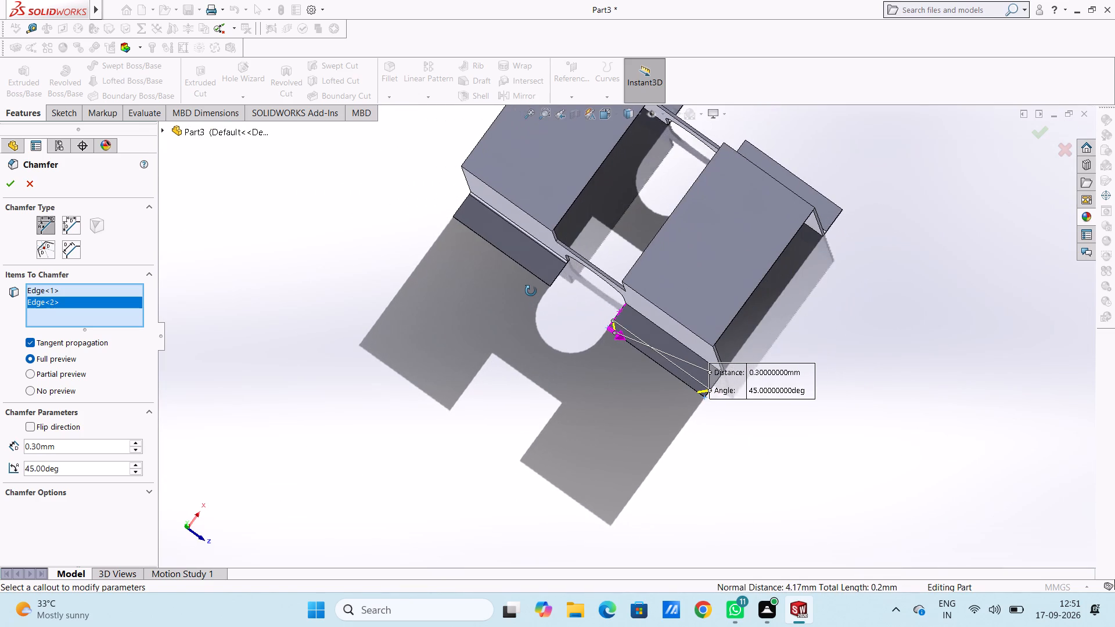
pyautogui.moveTo(531, 291); pyautogui.dragTo(588, 330, button='middle')
pyautogui.scroll(-4, 546, 260)
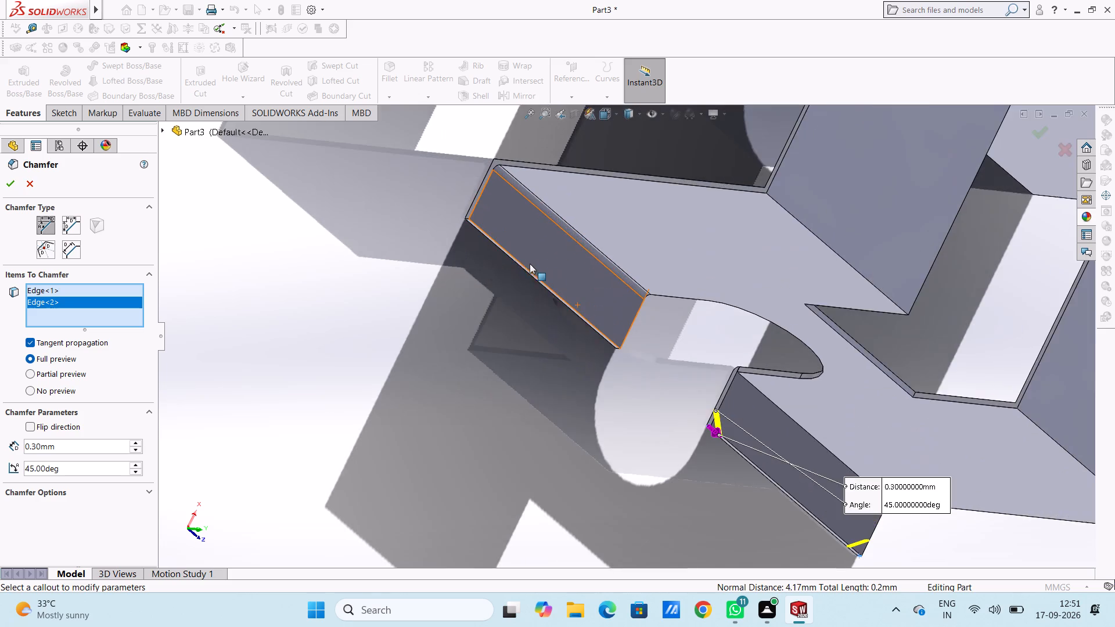
pyautogui.scroll(-2, 495, 259)
pyautogui.moveTo(451, 251); pyautogui.dragTo(468, 269, button='middle')
pyautogui.scroll(-5, 474, 239)
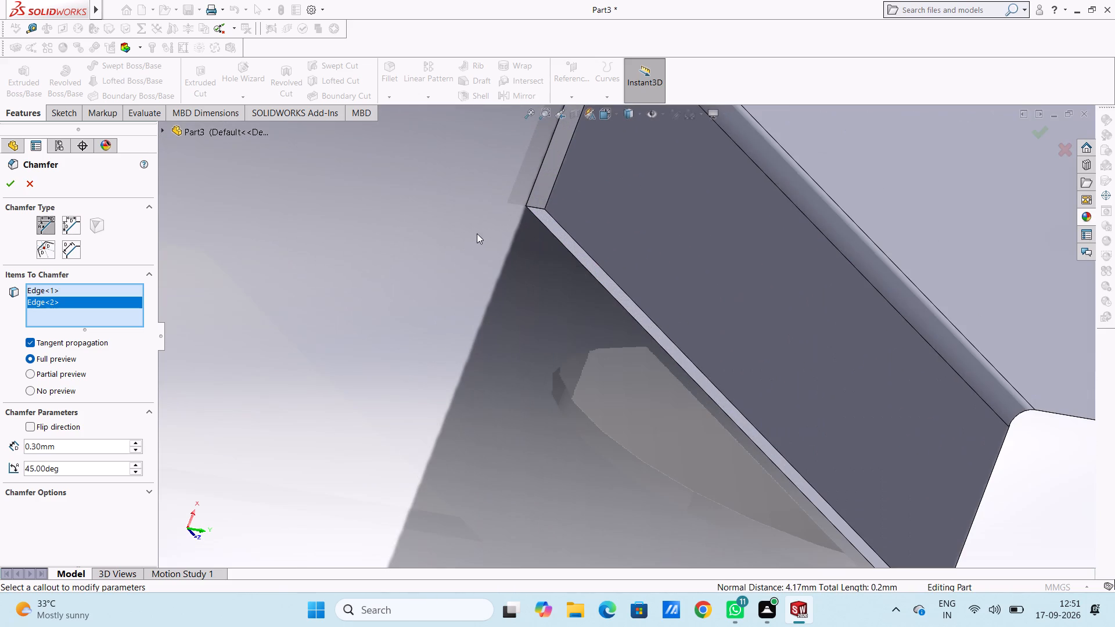
pyautogui.click(537, 208)
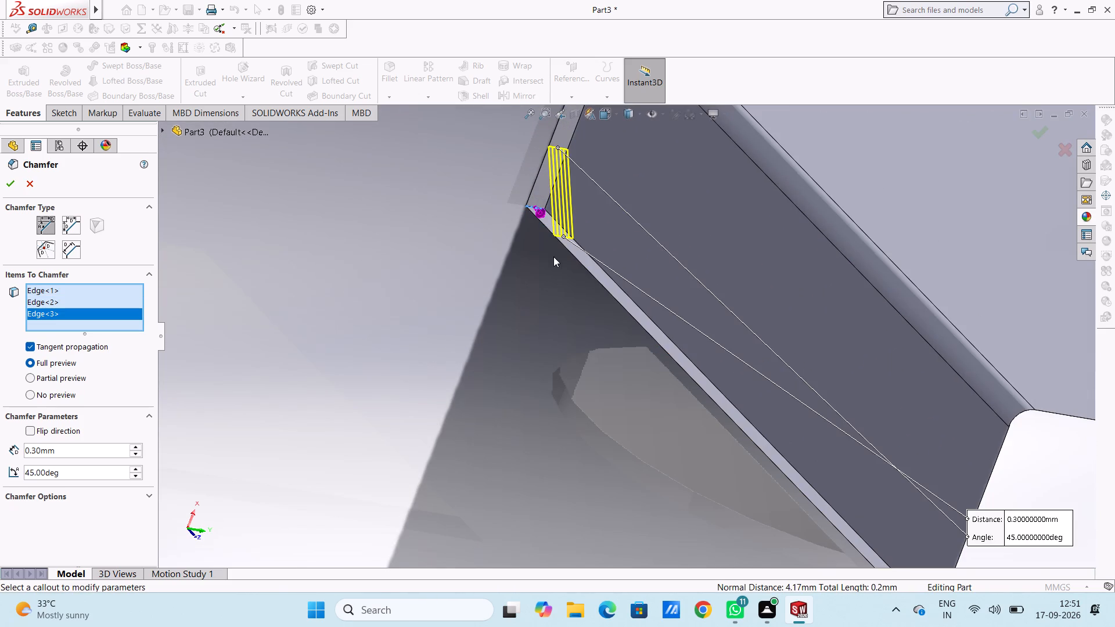
# Add that second flange's outer corner edge beside the arch opening to the 0.3 mm chamfer.
pyautogui.scroll(7, 546, 286)
pyautogui.scroll(1, 726, 462)
pyautogui.moveTo(726, 461); pyautogui.dragTo(650, 392, button='middle')
pyautogui.scroll(-4, 656, 392)
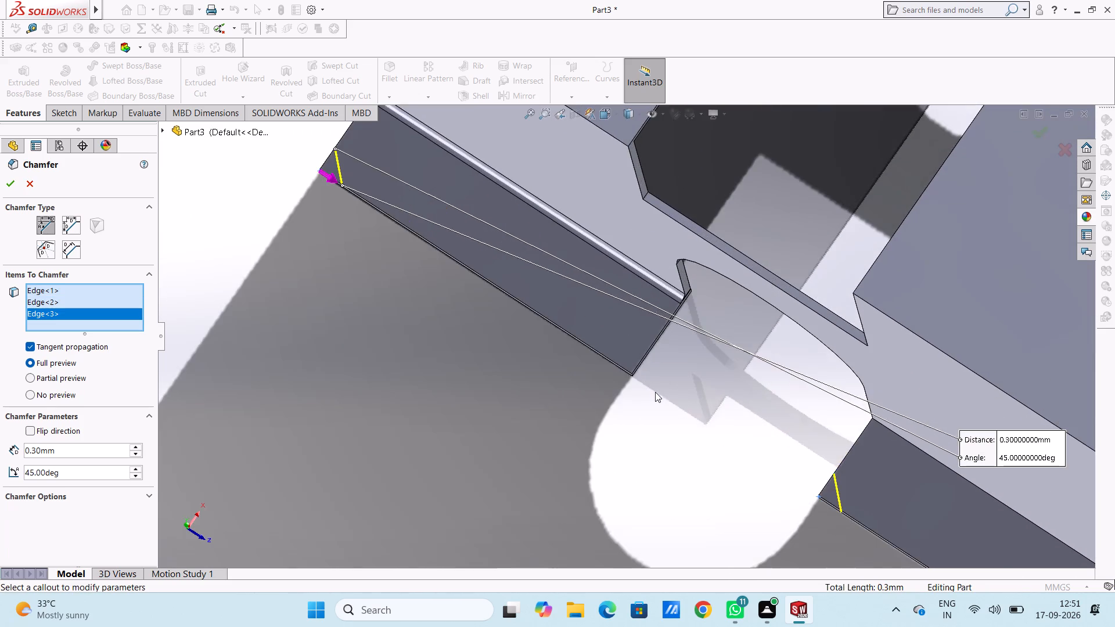
pyautogui.scroll(-4, 655, 392)
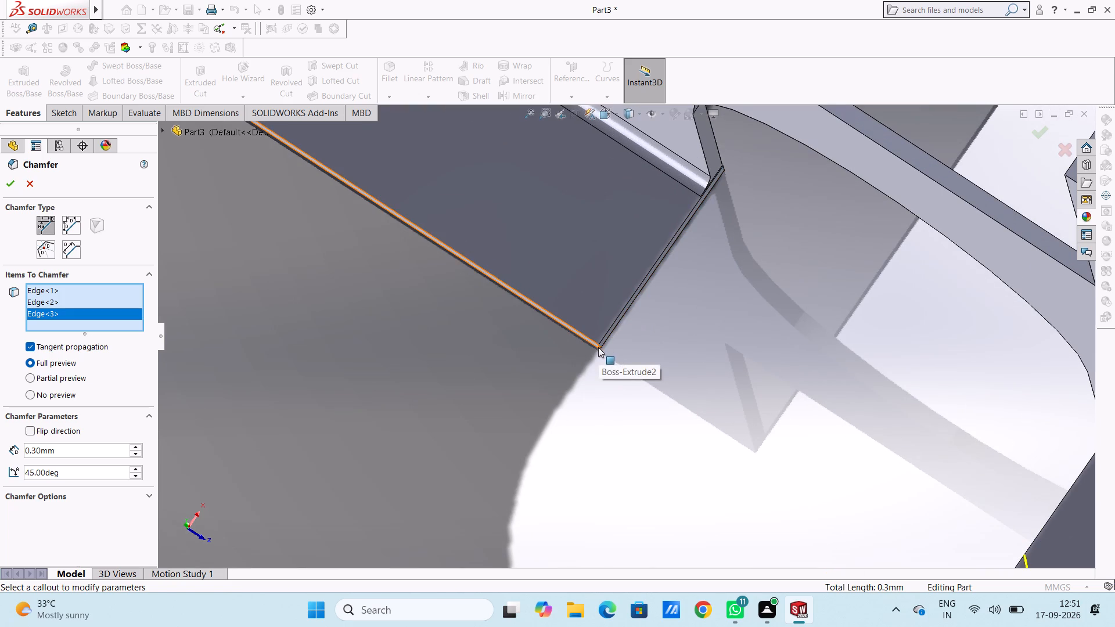
pyautogui.scroll(-6, 601, 346)
pyautogui.moveTo(610, 369); pyautogui.dragTo(605, 338, button='middle')
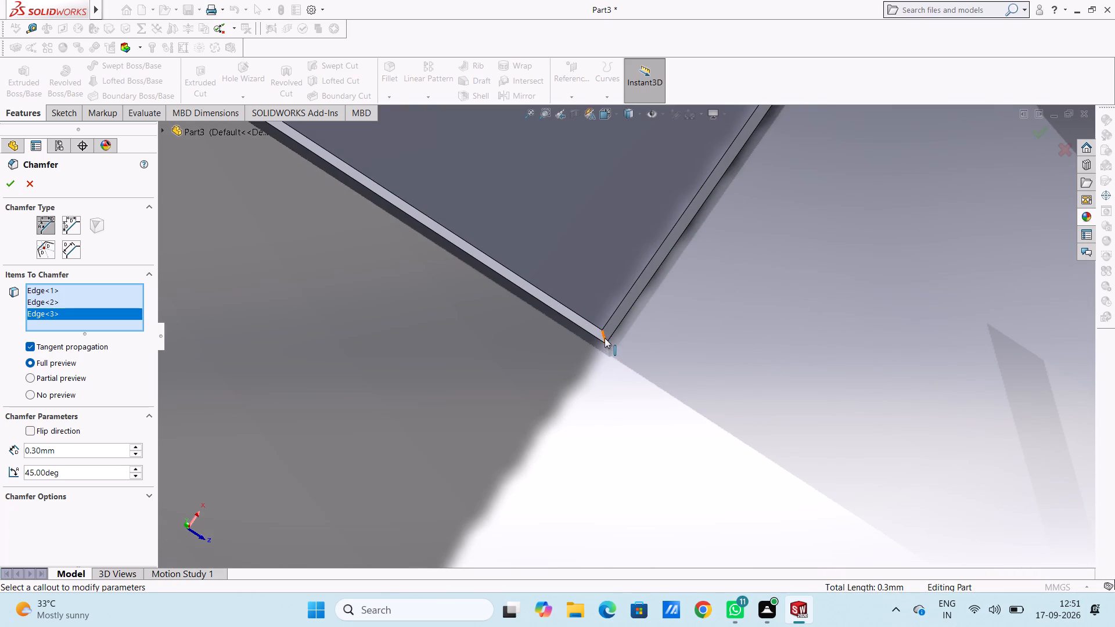
pyautogui.moveTo(605, 338); pyautogui.dragTo(605, 334, button='middle')
pyautogui.click(602, 335)
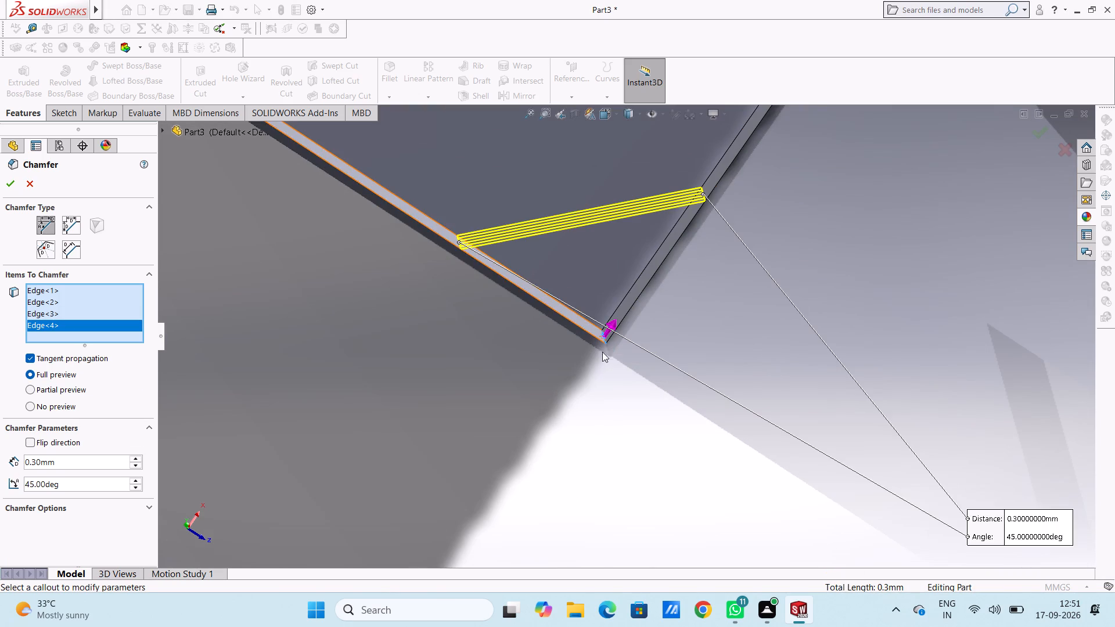
# Add the outer corner edge at the front end of the opposite wall's flange to the chamfer.
pyautogui.scroll(17, 604, 356)
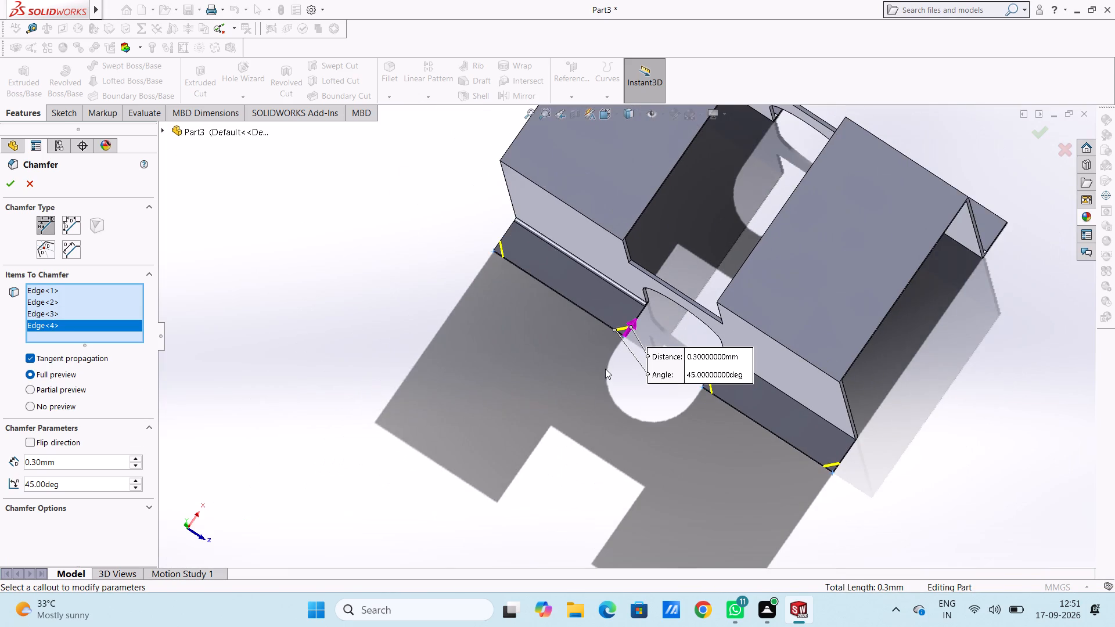
pyautogui.scroll(2, 604, 368)
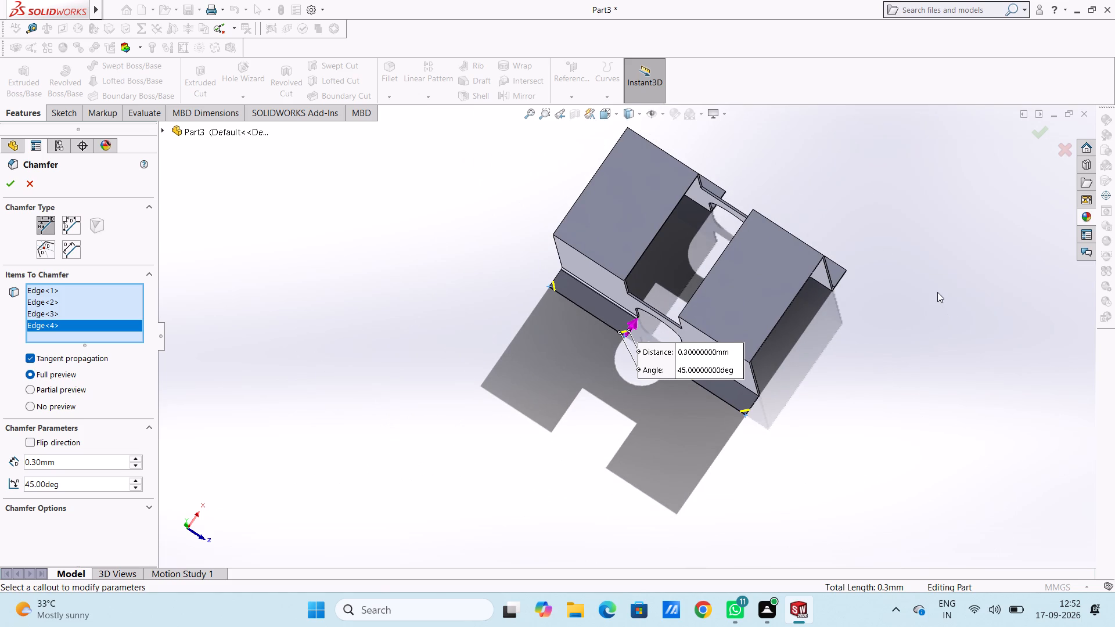
pyautogui.scroll(1, 937, 291)
pyautogui.moveTo(931, 298); pyautogui.dragTo(877, 403, button='middle')
pyautogui.scroll(-5, 826, 304)
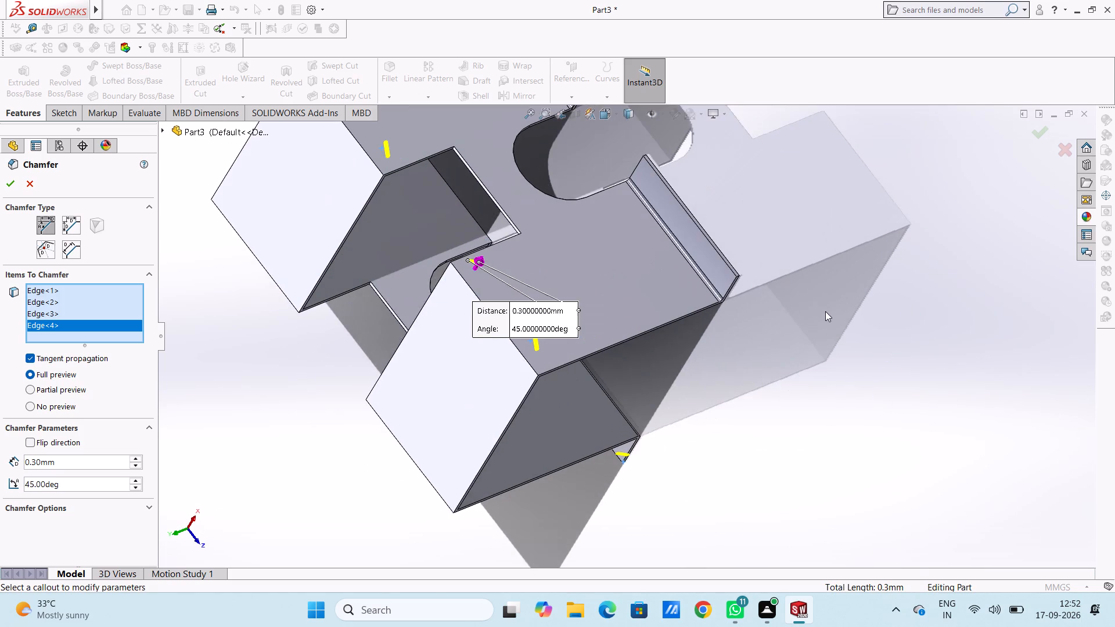
pyautogui.scroll(-4, 703, 239)
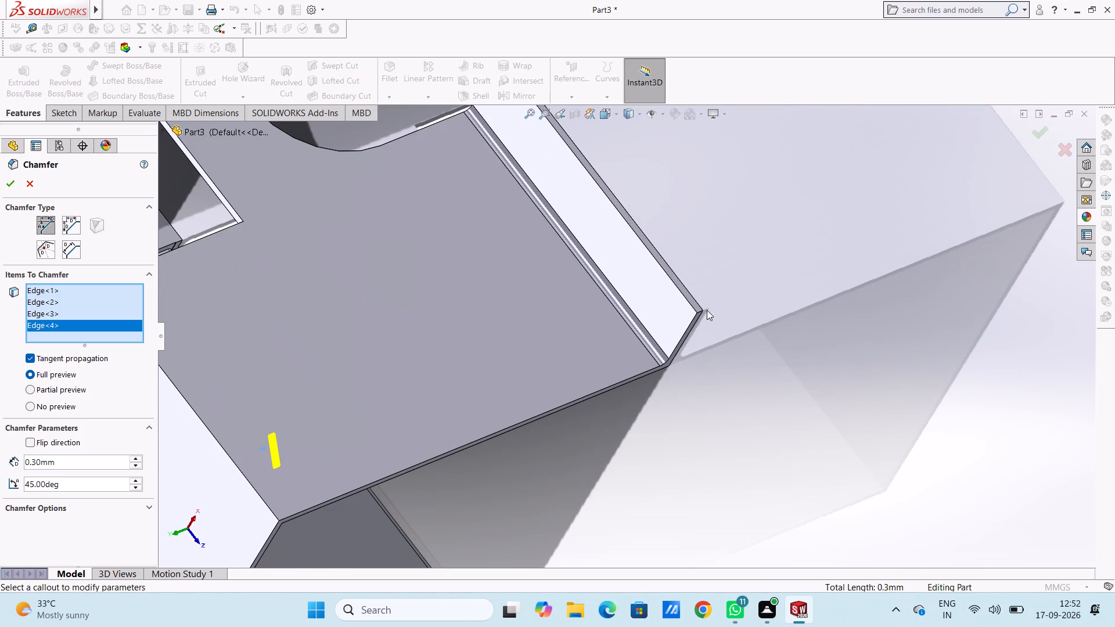
pyautogui.click(702, 311)
# Add the opposite wall's front flange corner edge beside the arch opening to the 0.3 mm chamfer.
pyautogui.scroll(4, 736, 280)
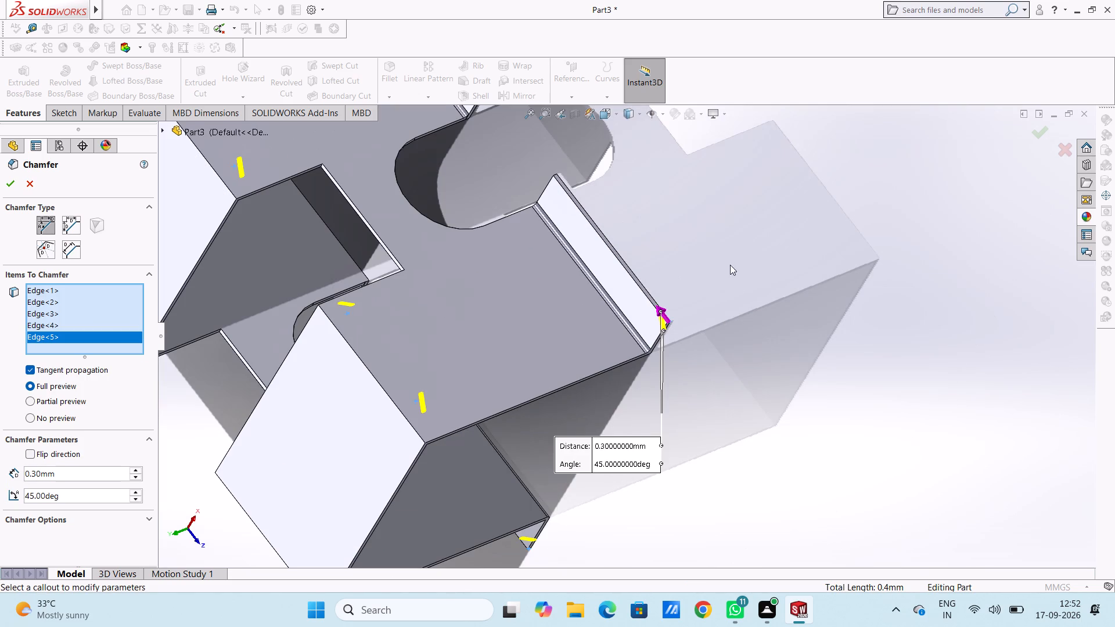
pyautogui.moveTo(554, 150); pyautogui.dragTo(592, 247, button='middle')
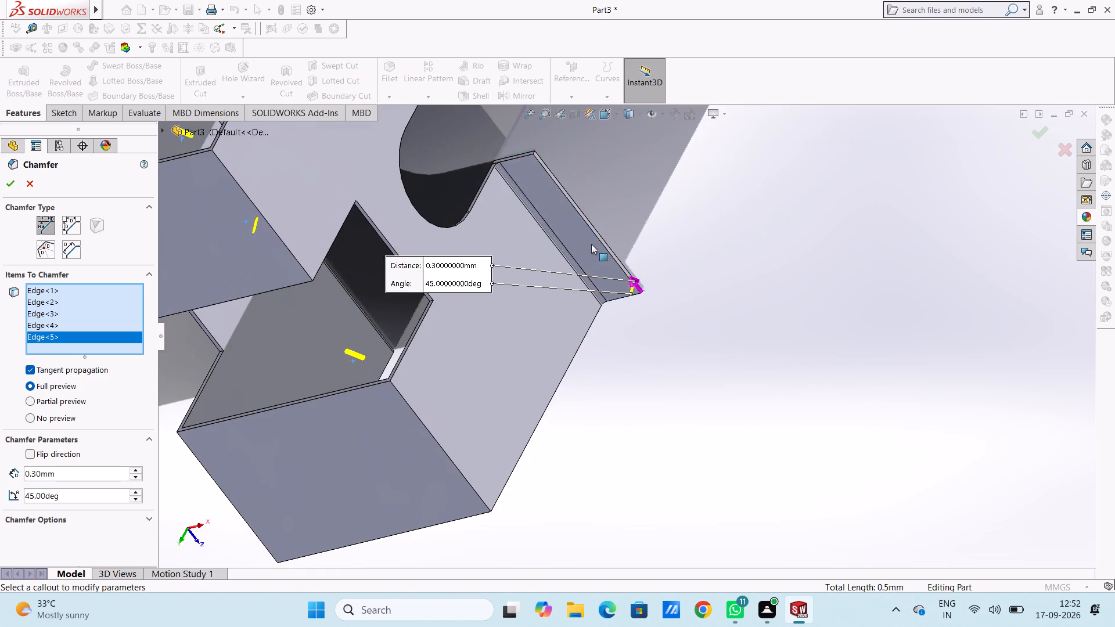
pyautogui.scroll(5, 538, 172)
pyautogui.scroll(-11, 587, 244)
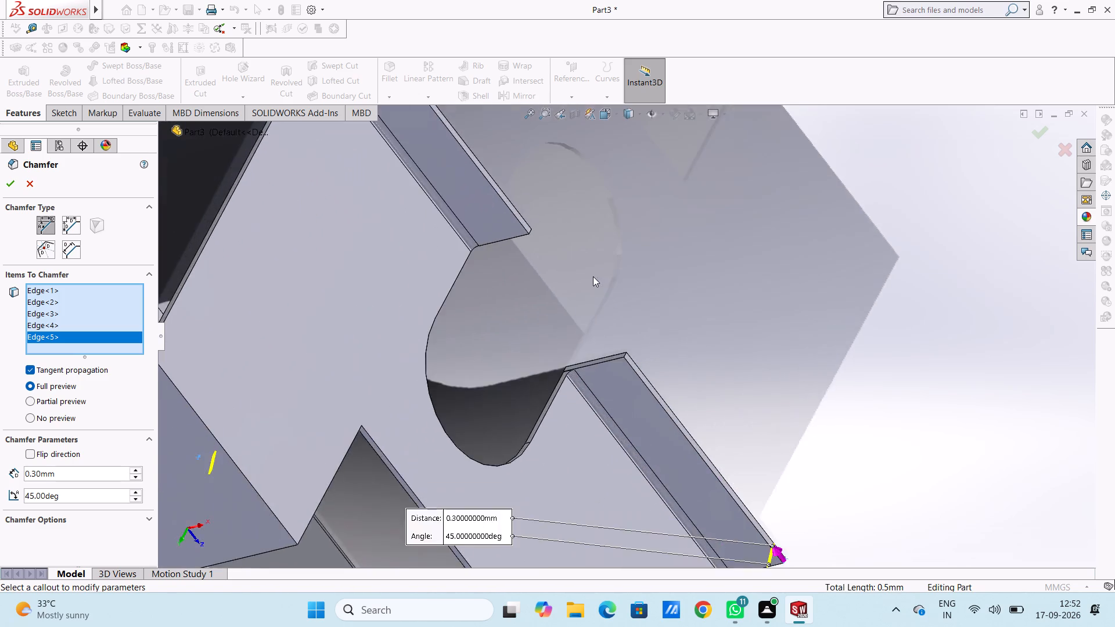
pyautogui.scroll(-4, 593, 276)
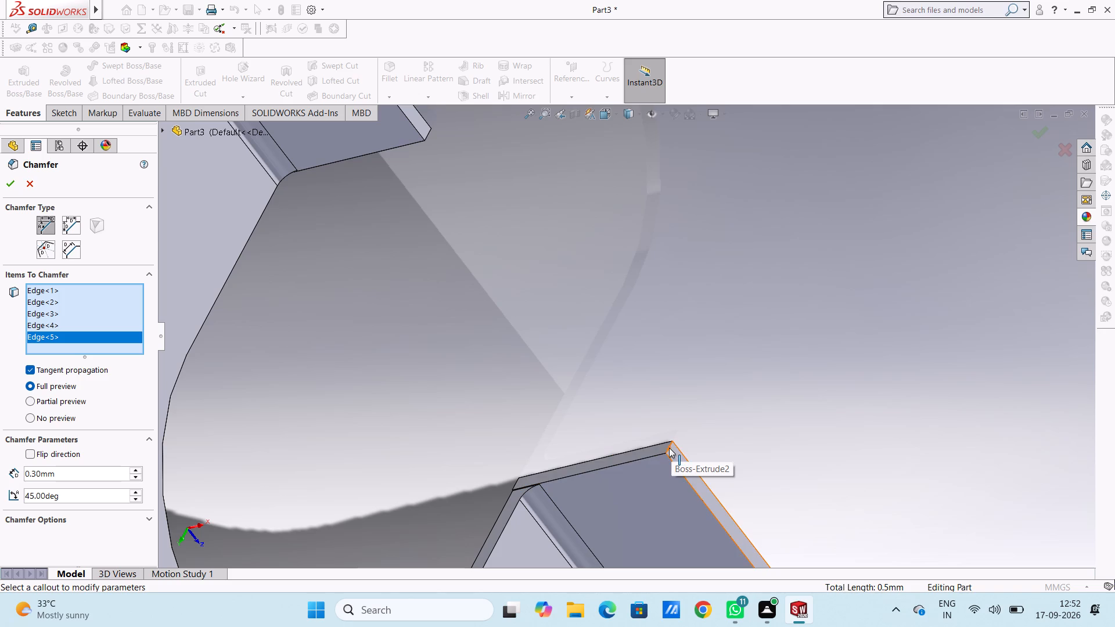
pyautogui.click(669, 447)
pyautogui.scroll(5, 669, 435)
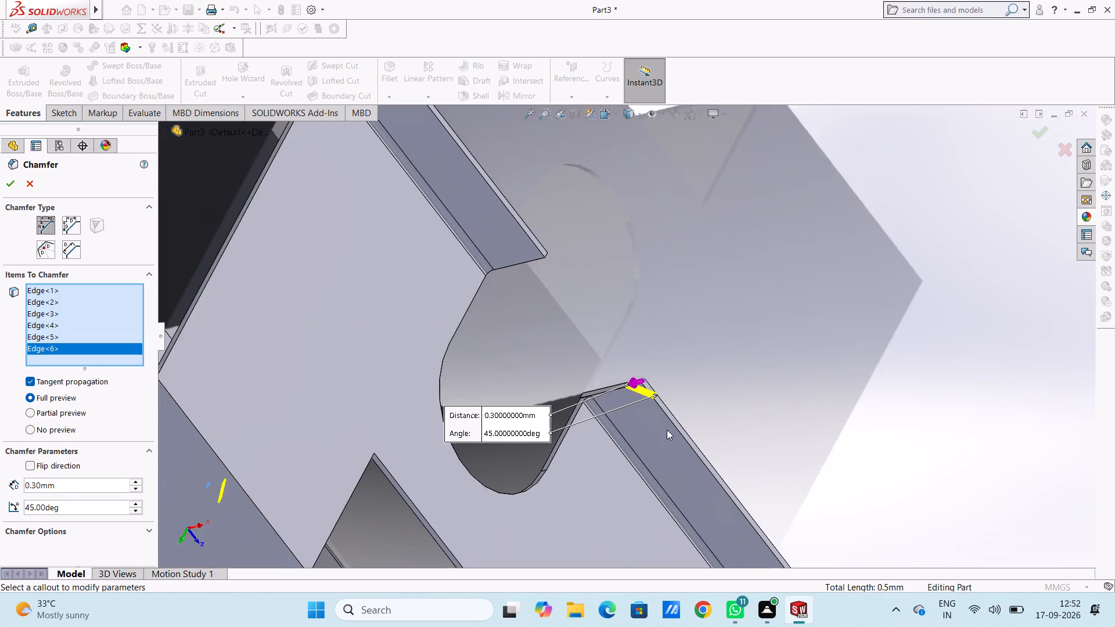
# Add the far-end outer corner edge of the opposite wall's remaining flange to the chamfer.
pyautogui.scroll(7, 663, 417)
pyautogui.scroll(-6, 581, 247)
pyautogui.scroll(-2, 515, 249)
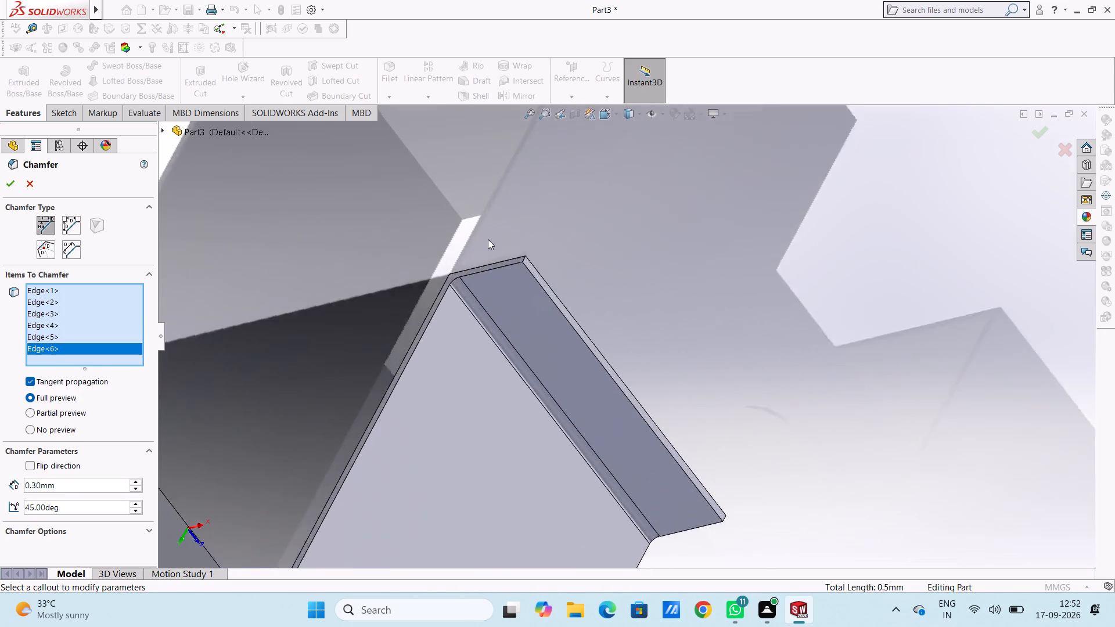
pyautogui.scroll(-2, 488, 239)
pyautogui.scroll(-3, 534, 272)
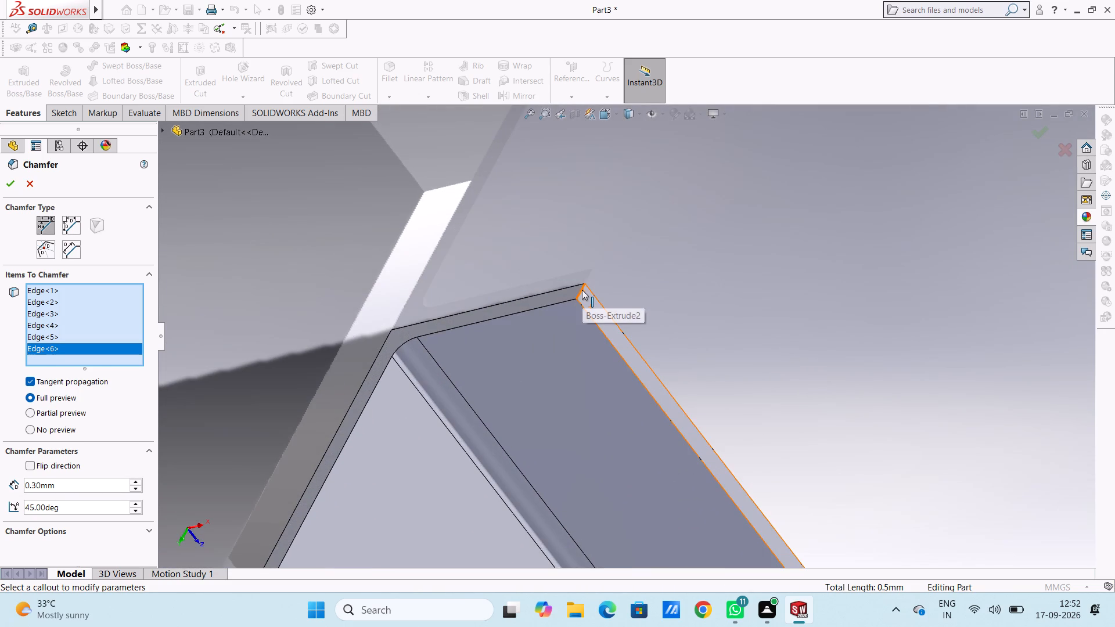
pyautogui.click(581, 291)
# Add that flange's outer corner edge beside the arch opening and apply the 0.3 mm chamfer to all selected flange corners.
pyautogui.scroll(9, 600, 340)
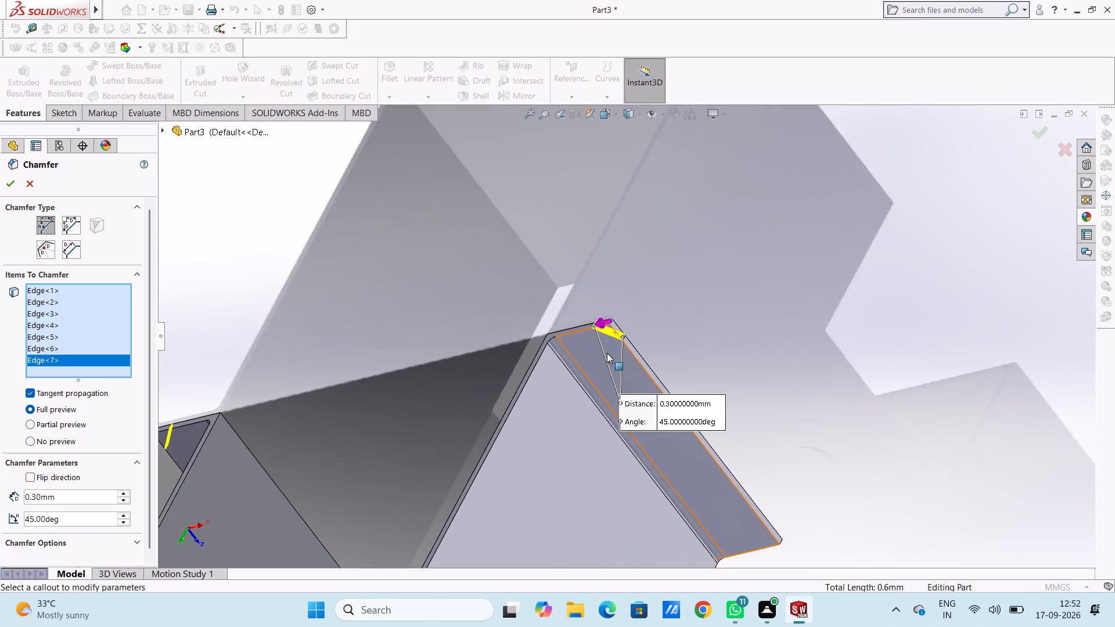
pyautogui.scroll(5, 619, 367)
pyautogui.scroll(4, 645, 412)
pyautogui.moveTo(660, 394); pyautogui.dragTo(584, 346, button='middle')
pyautogui.scroll(1, 660, 394)
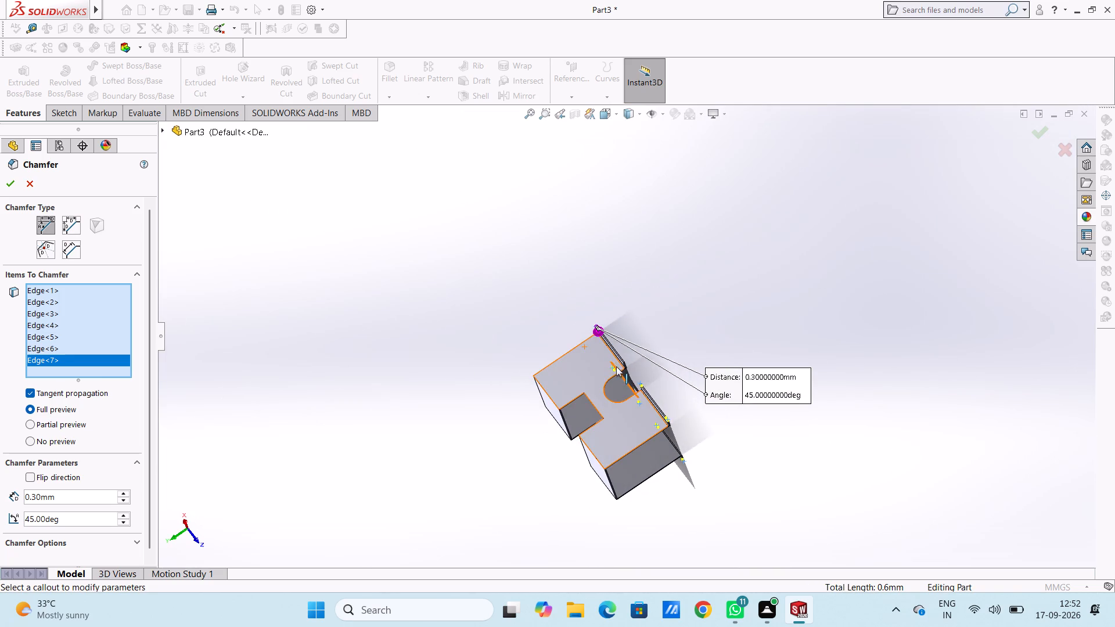
pyautogui.scroll(-10, 623, 372)
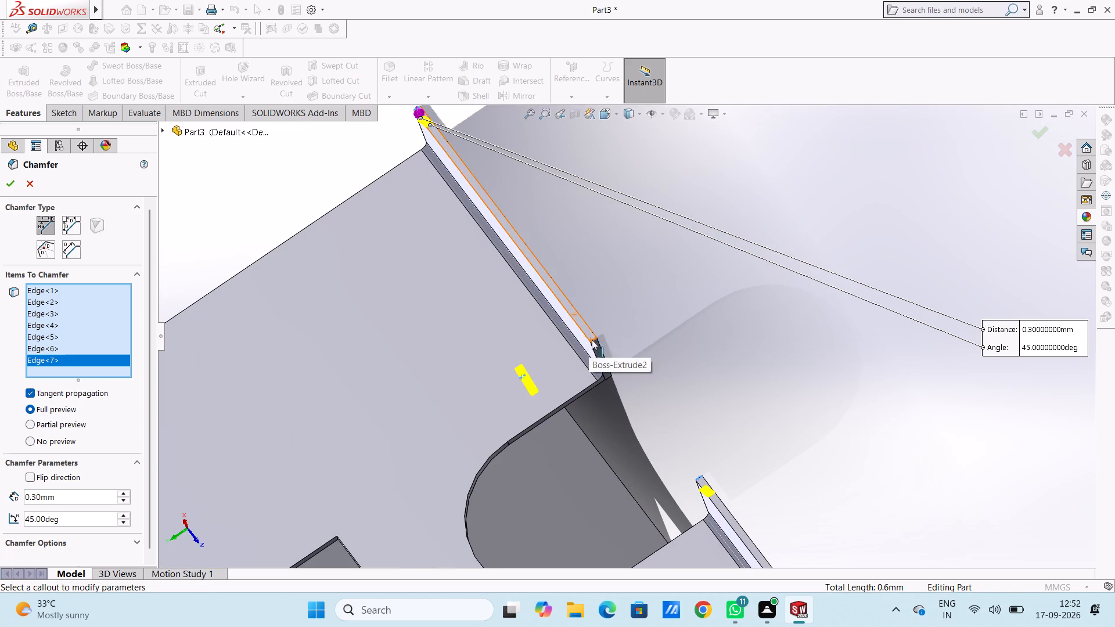
pyautogui.scroll(-4, 592, 341)
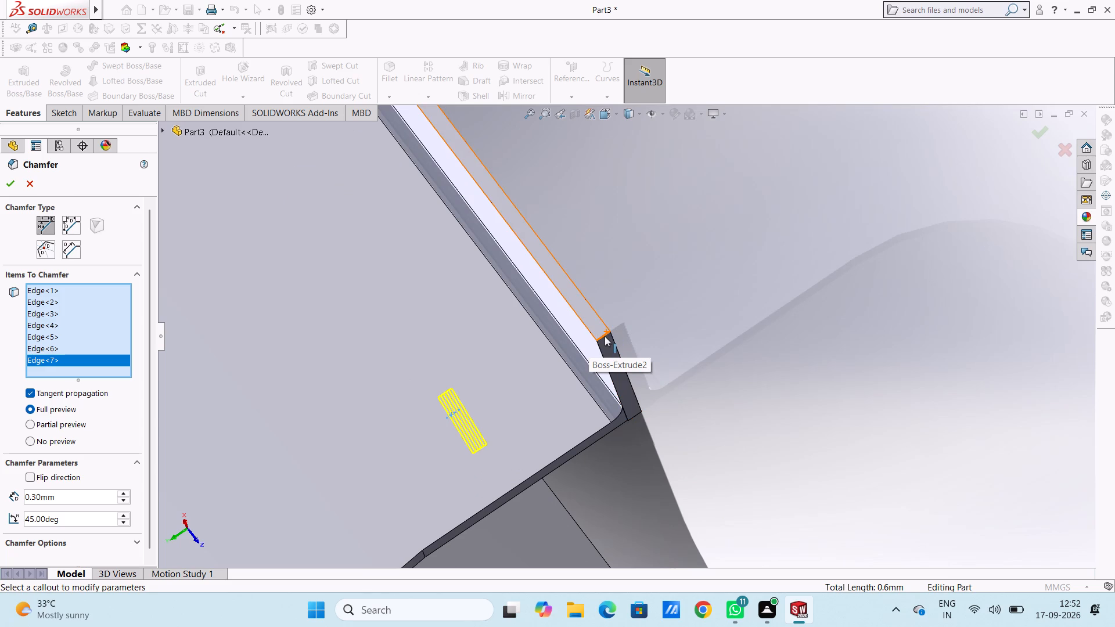
pyautogui.click(605, 336)
pyautogui.scroll(9, 604, 334)
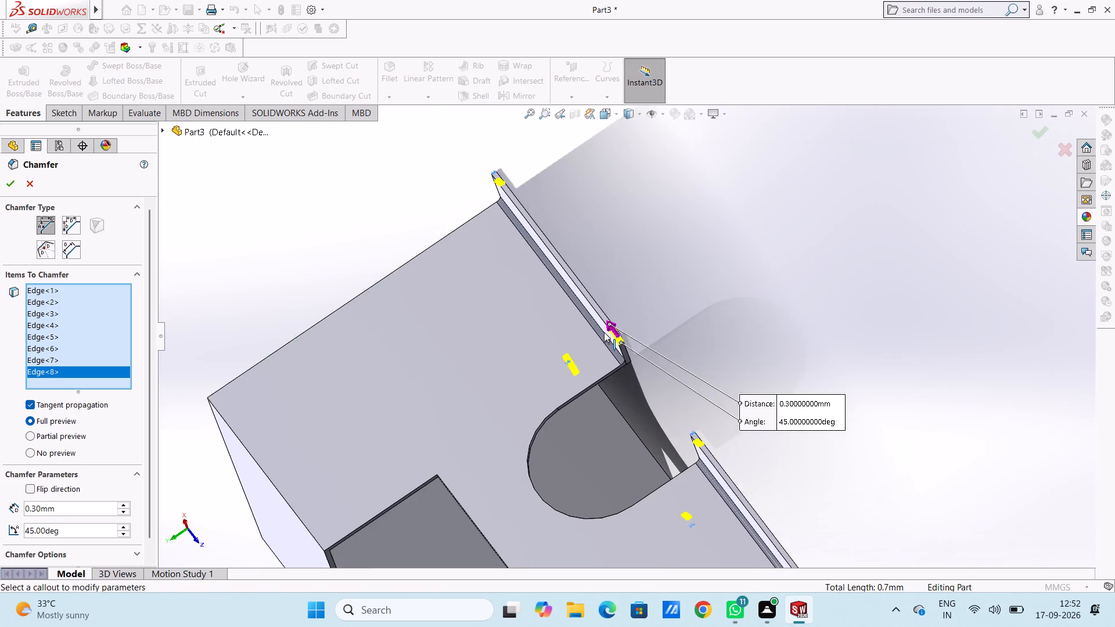
pyautogui.scroll(4, 604, 332)
pyautogui.moveTo(678, 325); pyautogui.dragTo(683, 323, button='middle')
pyautogui.scroll(1, 686, 320)
pyautogui.moveTo(718, 312); pyautogui.dragTo(741, 309, button='middle')
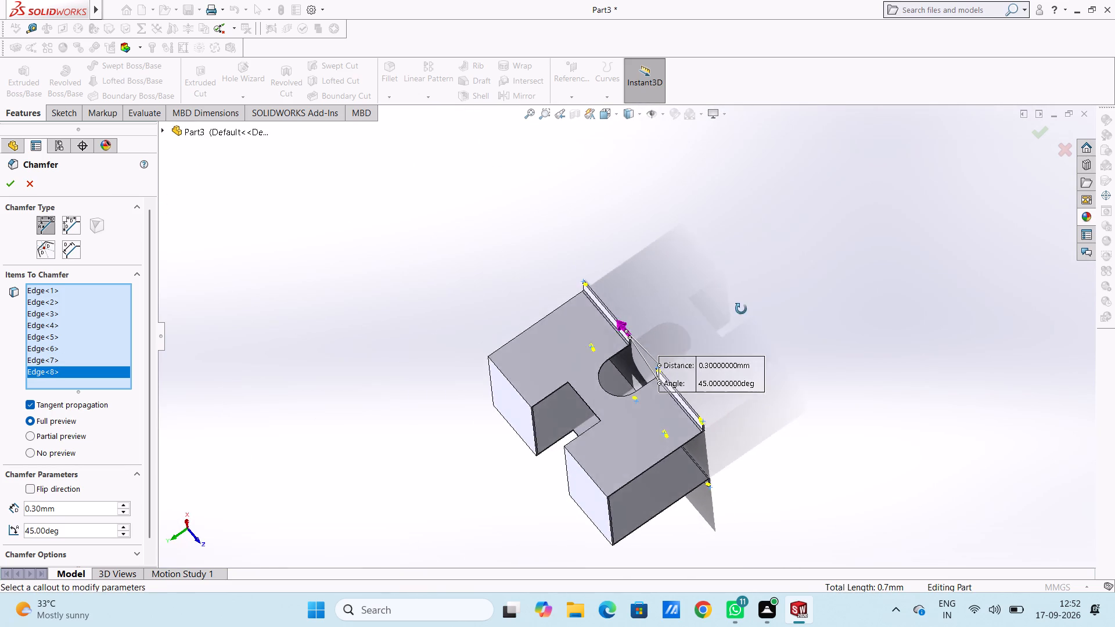
pyautogui.moveTo(741, 309); pyautogui.dragTo(818, 222, button='middle')
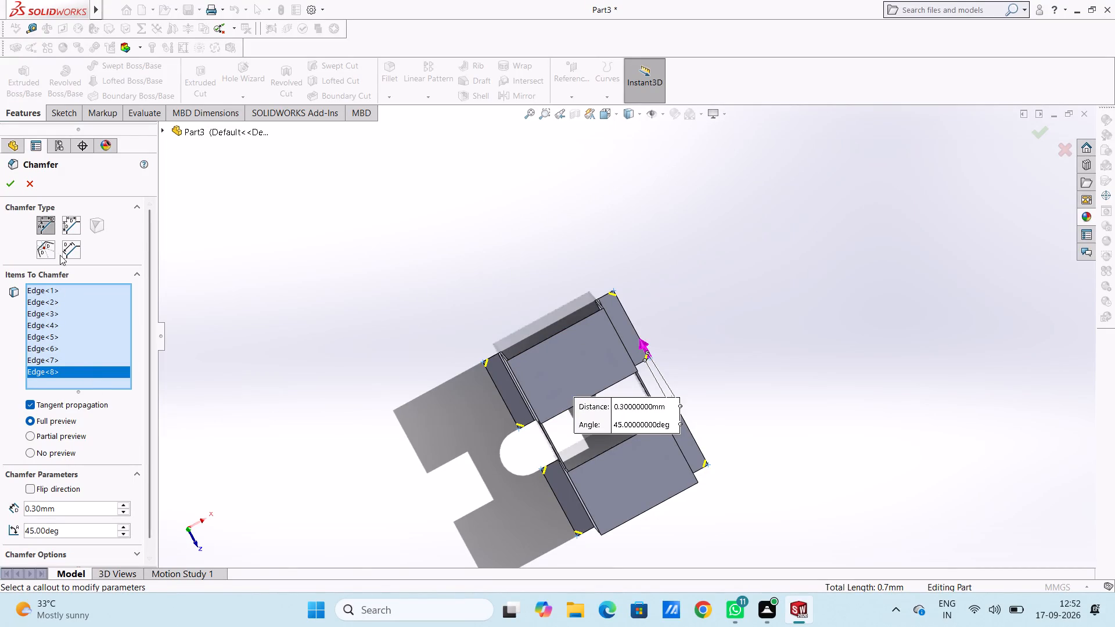
pyautogui.click(9, 181)
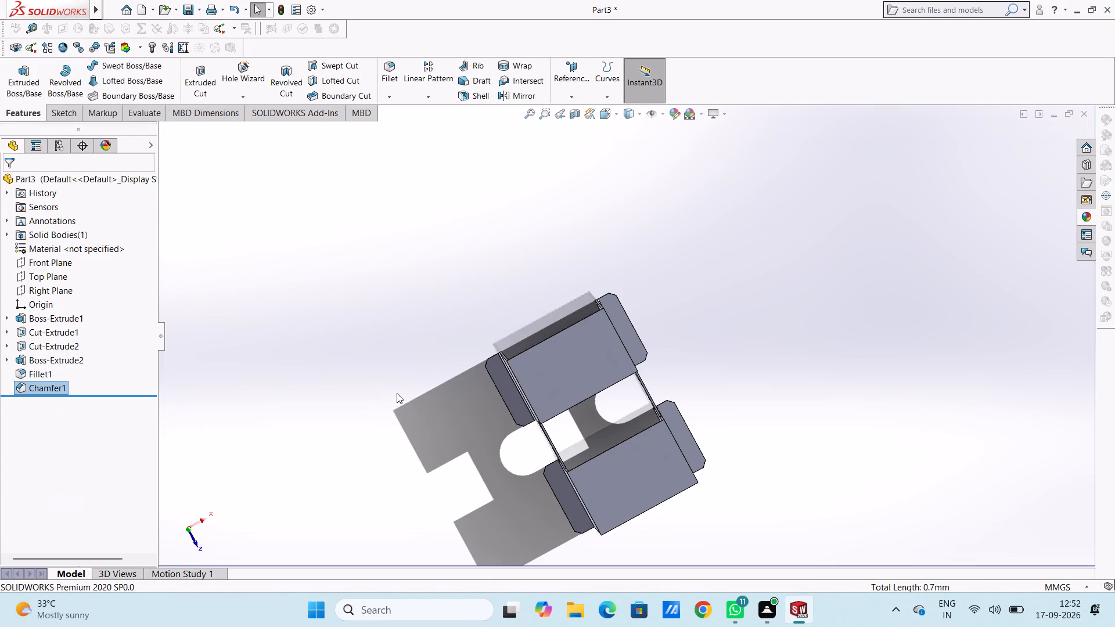
# Examine the chamfered flange corners and the arch openings from several angles, close up and as a whole.
pyautogui.moveTo(396, 476); pyautogui.dragTo(398, 322, button='middle')
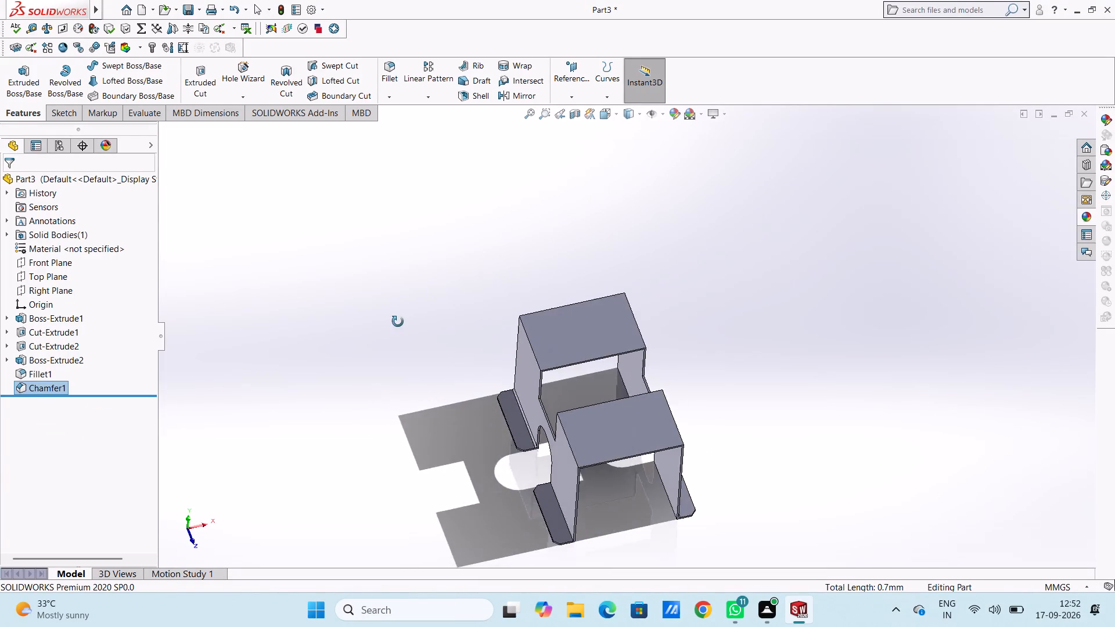
pyautogui.moveTo(398, 322); pyautogui.dragTo(422, 308, button='middle')
pyautogui.moveTo(456, 501); pyautogui.dragTo(401, 516, button='middle')
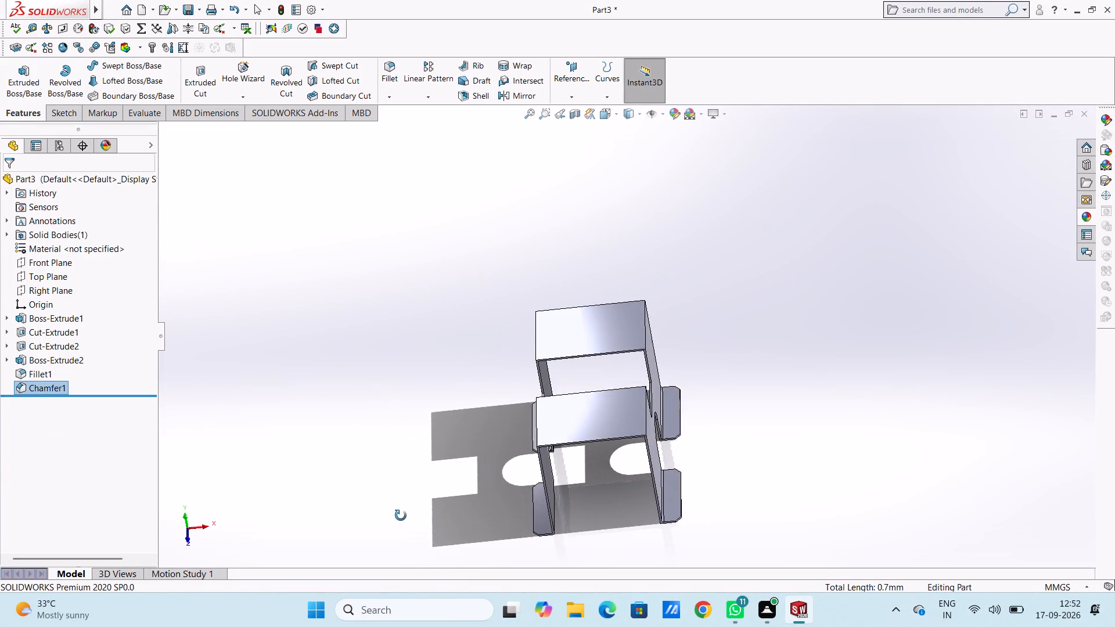
pyautogui.moveTo(401, 516); pyautogui.dragTo(472, 517, button='middle')
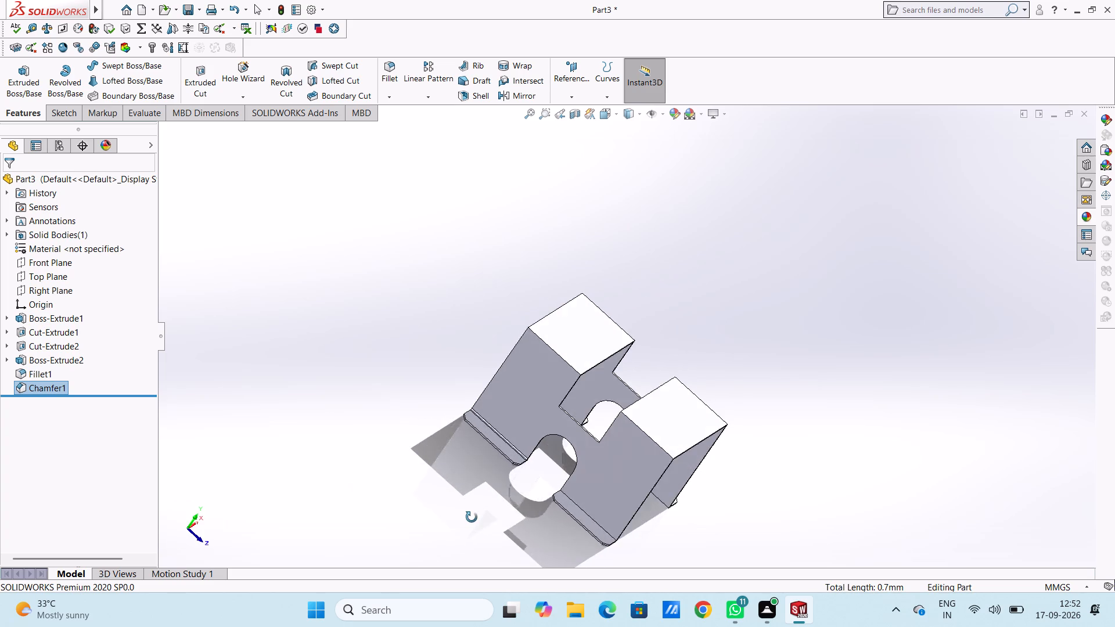
pyautogui.moveTo(472, 517); pyautogui.dragTo(470, 516, button='middle')
pyautogui.moveTo(534, 500); pyautogui.dragTo(497, 486, button='middle')
pyautogui.scroll(-3, 509, 474)
pyautogui.moveTo(785, 506); pyautogui.dragTo(751, 509, button='middle')
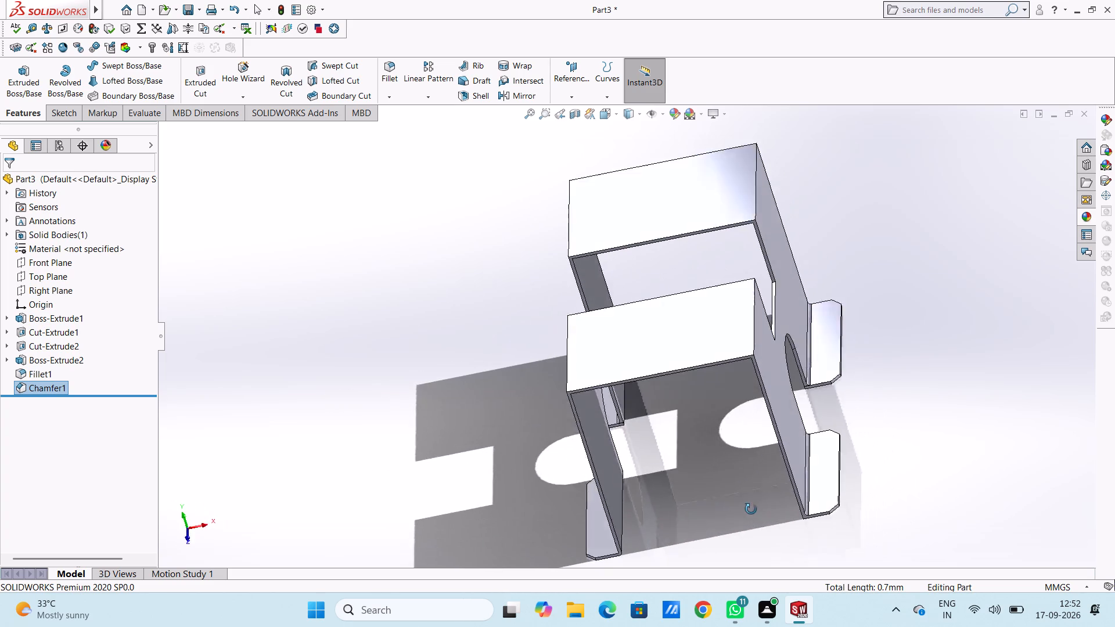
pyautogui.moveTo(751, 509); pyautogui.dragTo(797, 496, button='middle')
pyautogui.scroll(3, 797, 496)
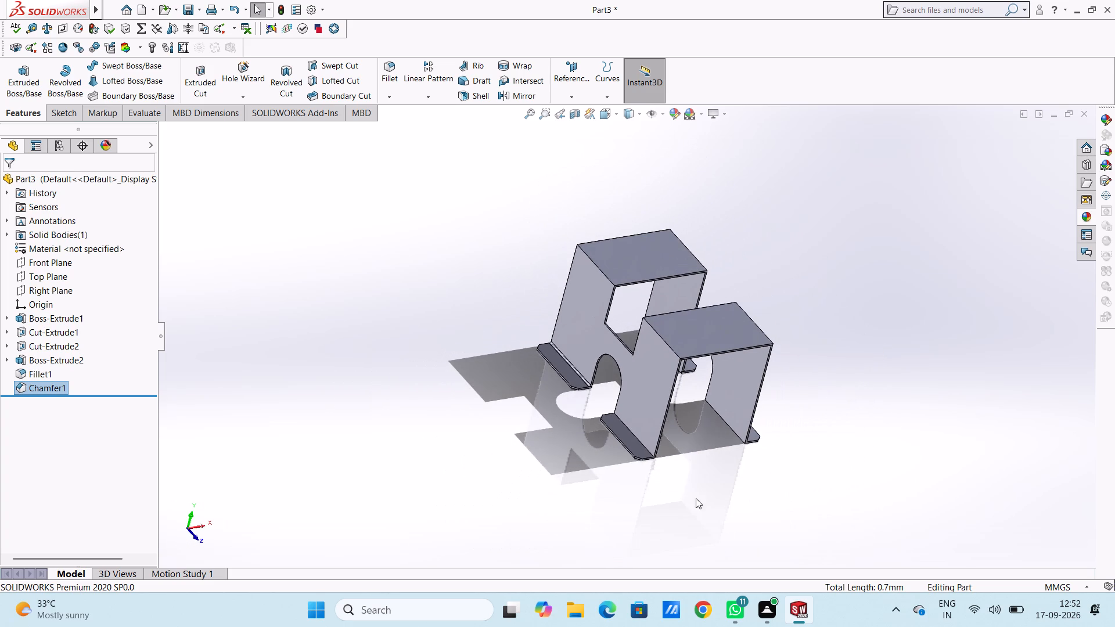
pyautogui.moveTo(589, 391); pyautogui.dragTo(582, 412, button='middle')
pyautogui.middleClick(586, 417)
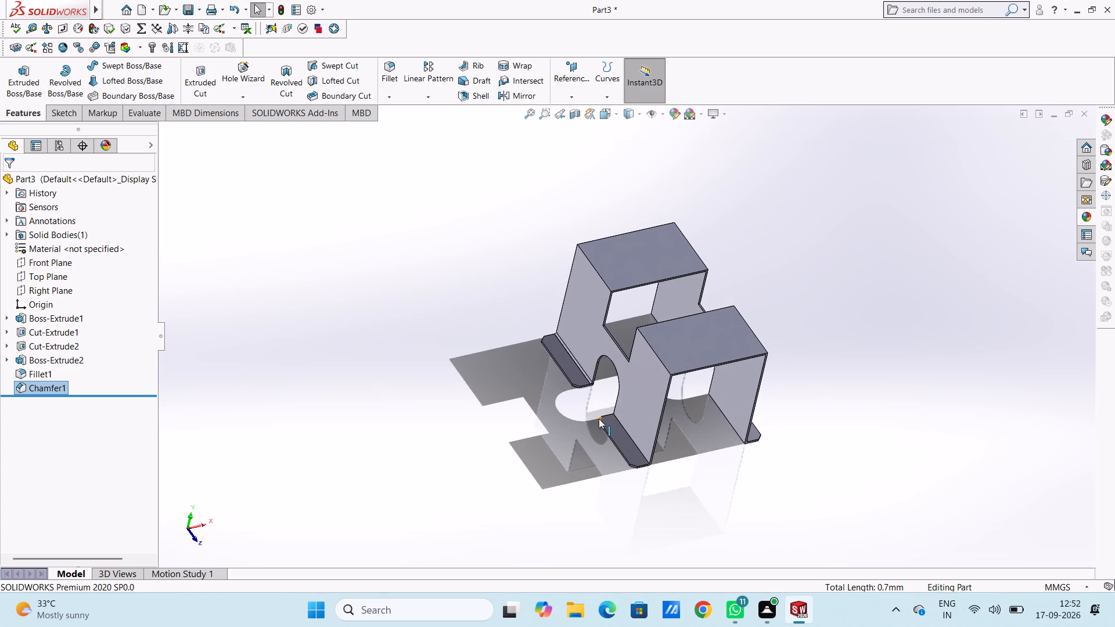
pyautogui.moveTo(599, 419); pyautogui.dragTo(617, 431, button='middle')
pyautogui.scroll(-5, 588, 402)
pyautogui.moveTo(638, 420); pyautogui.dragTo(632, 419, button='middle')
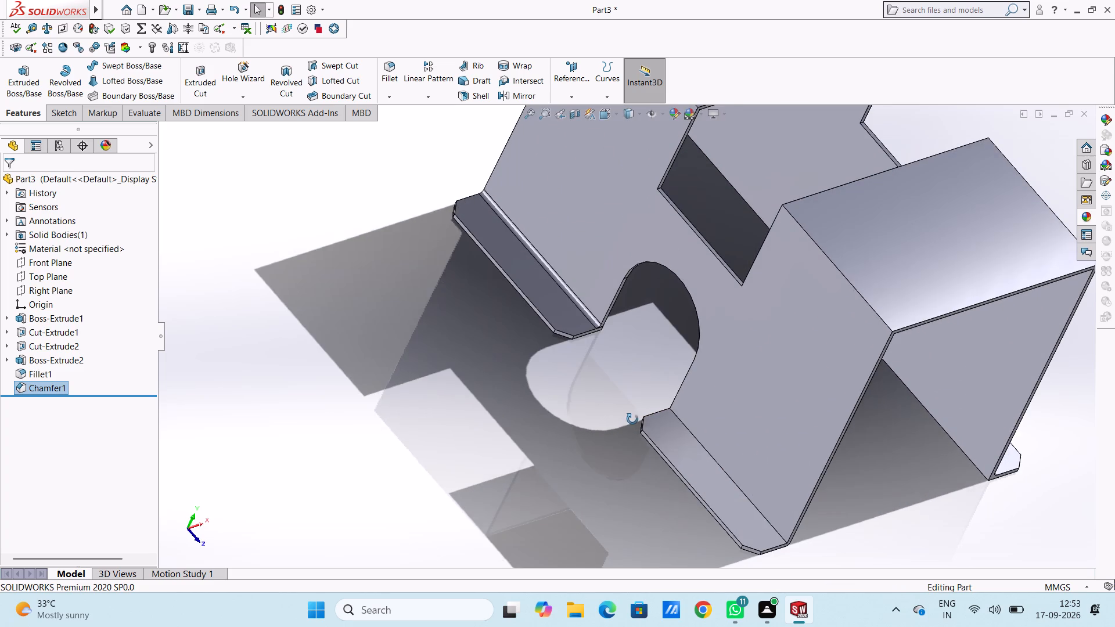
pyautogui.moveTo(632, 419); pyautogui.dragTo(624, 419, button='middle')
pyautogui.scroll(-3, 620, 398)
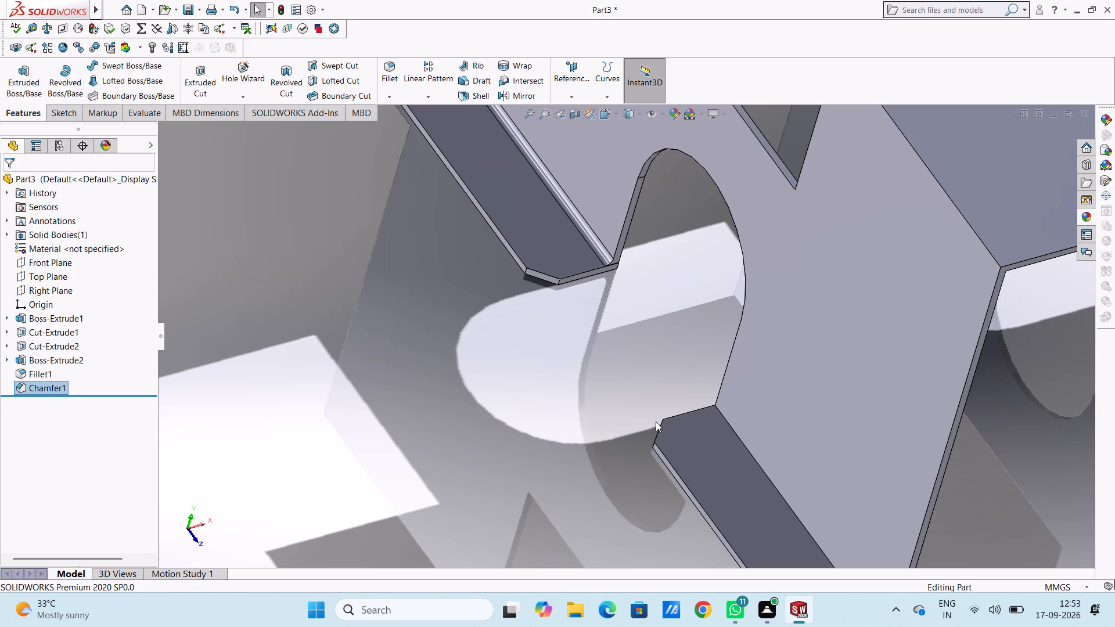
pyautogui.scroll(3, 656, 421)
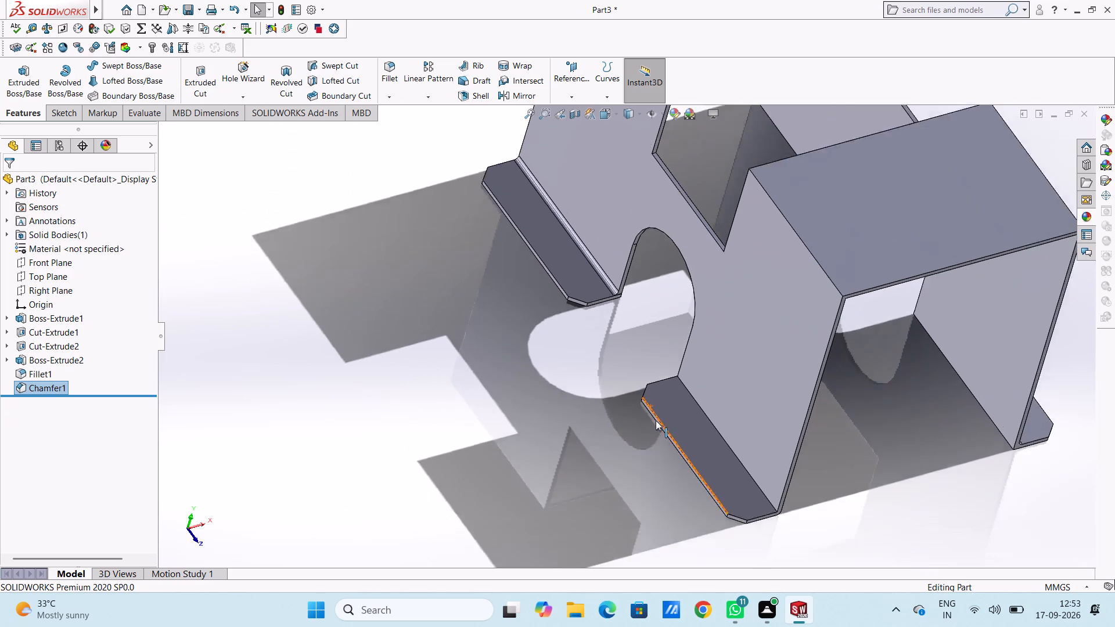
pyautogui.scroll(2, 656, 420)
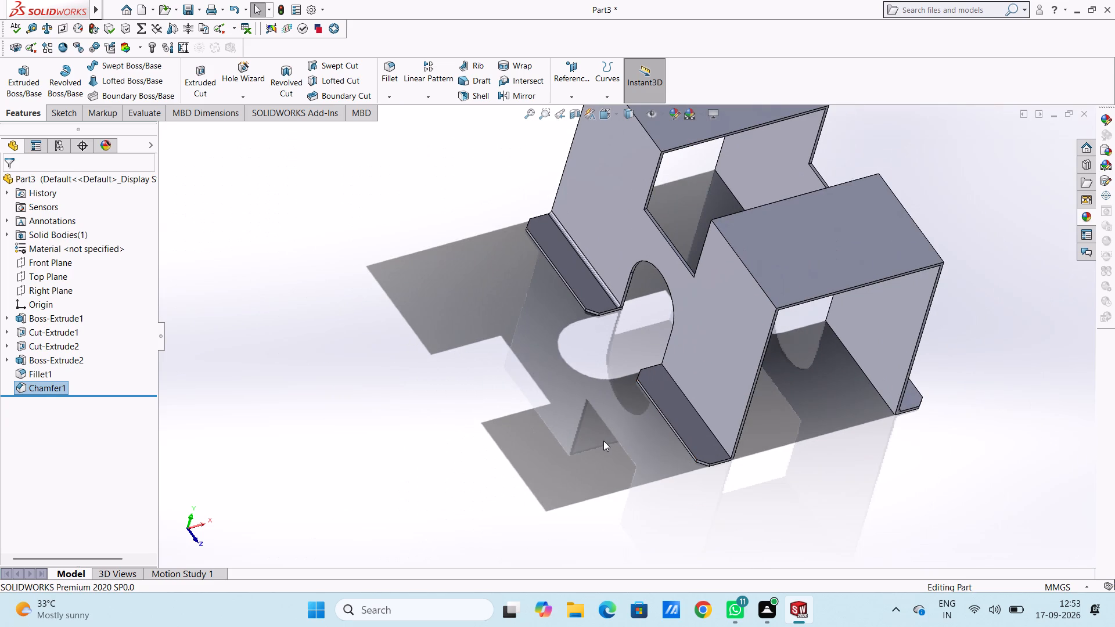
# Start a sketch on the top face of the right wall's front flange and draw a 0.5 mm radius circle midway along it.
pyautogui.hotkey('ctrl', '5')
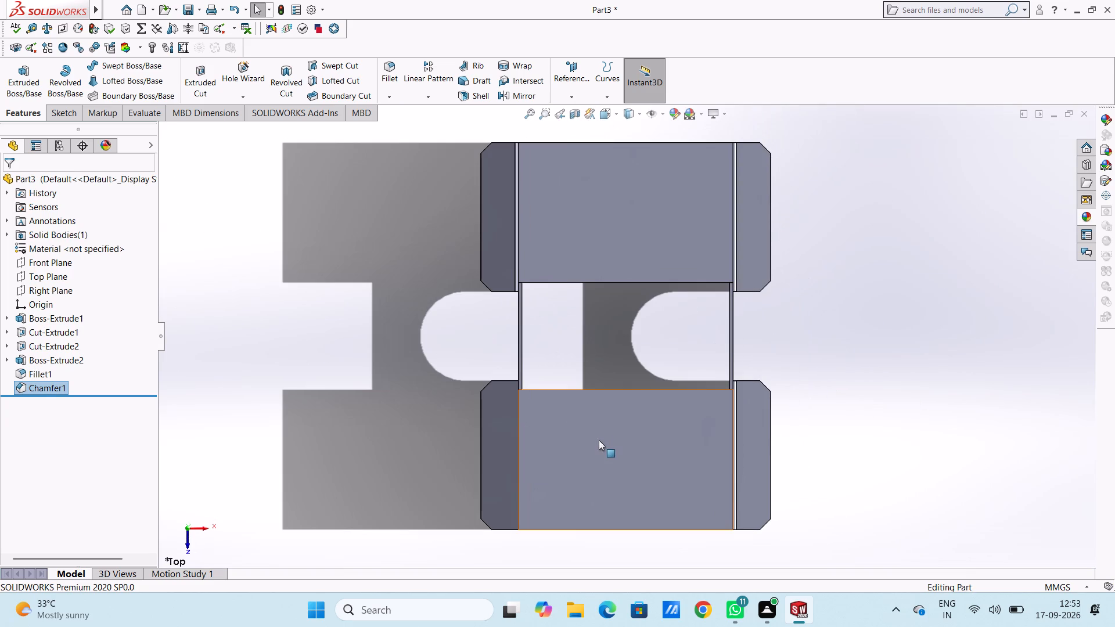
pyautogui.click(756, 469)
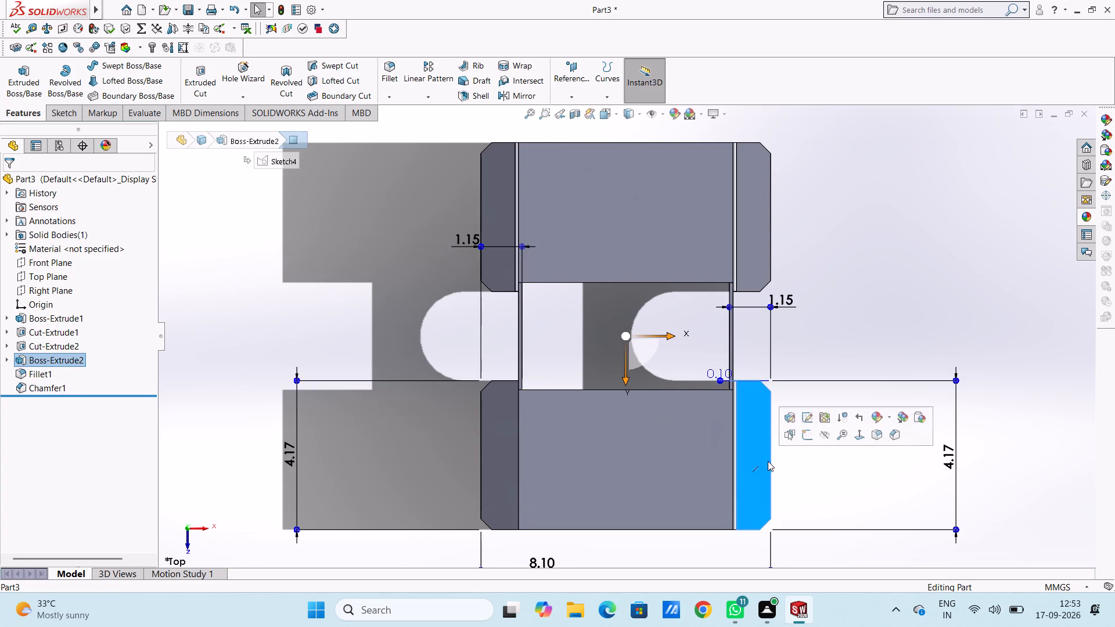
pyautogui.click(807, 438)
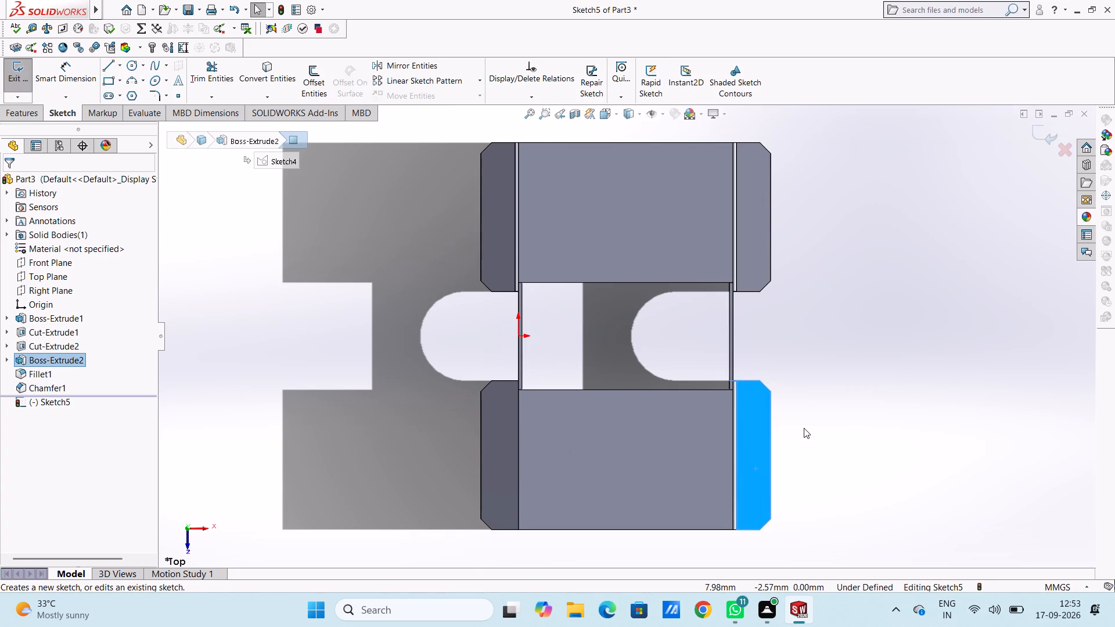
pyautogui.click(793, 382)
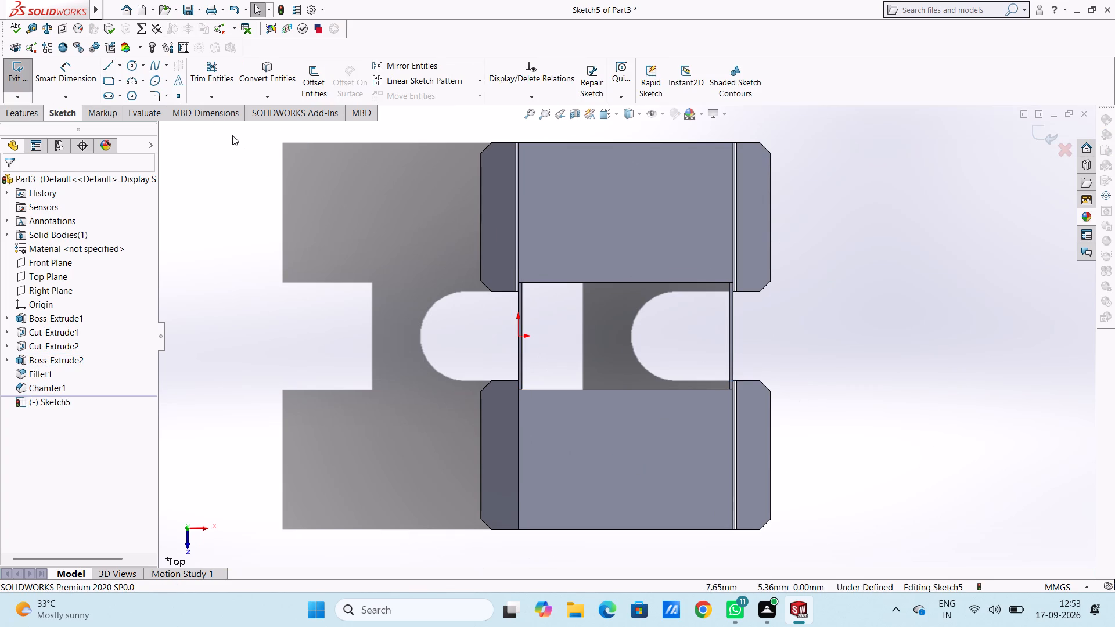
pyautogui.click(133, 63)
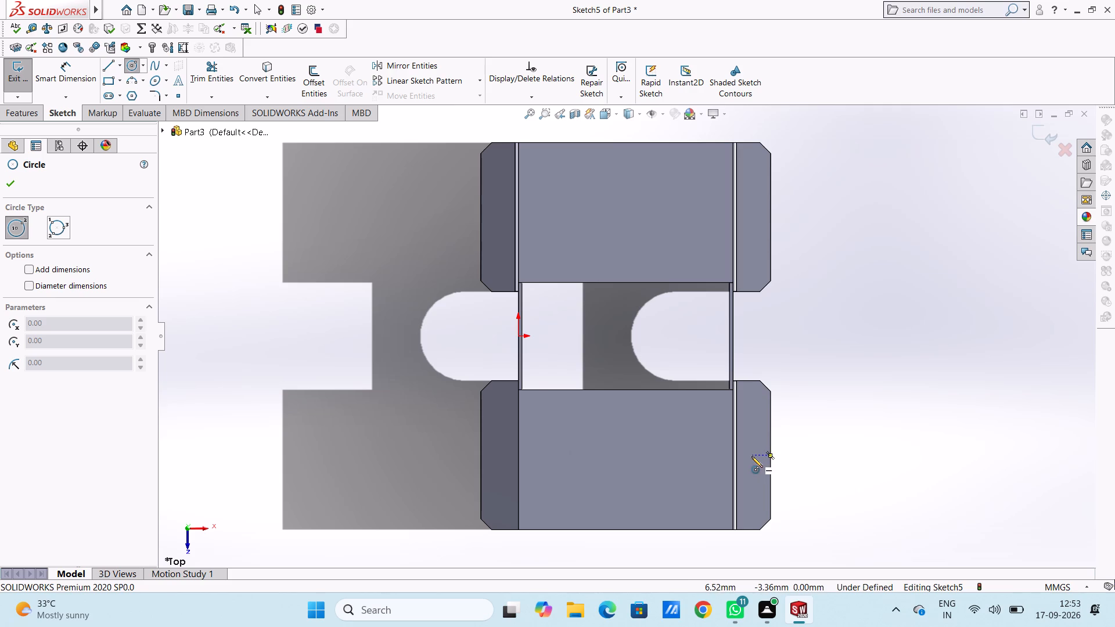
pyautogui.click(754, 456)
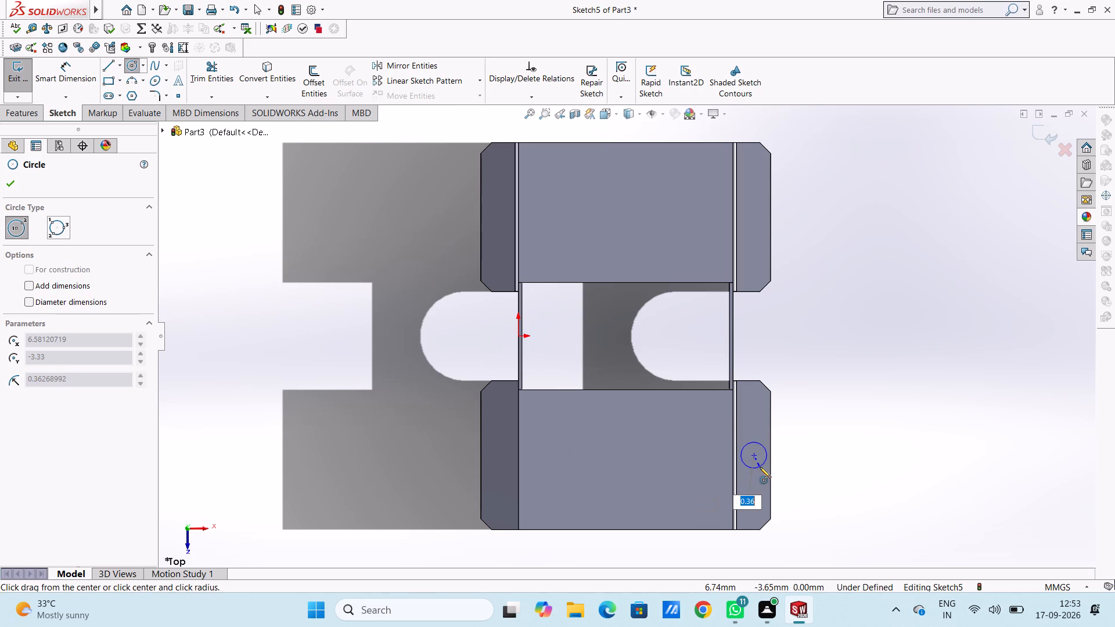
pyautogui.write('0.5')
pyautogui.press('Return')
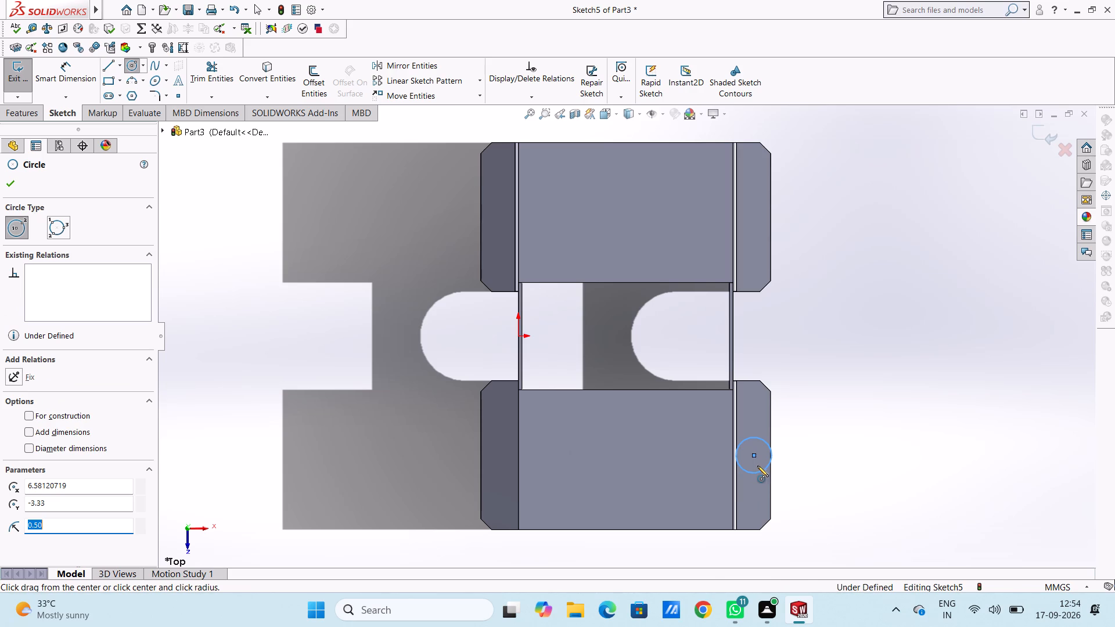
# Draw a 0.3 mm radius circle on the right wall's rear flange, aligned with the first circle's centre.
pyautogui.click(751, 217)
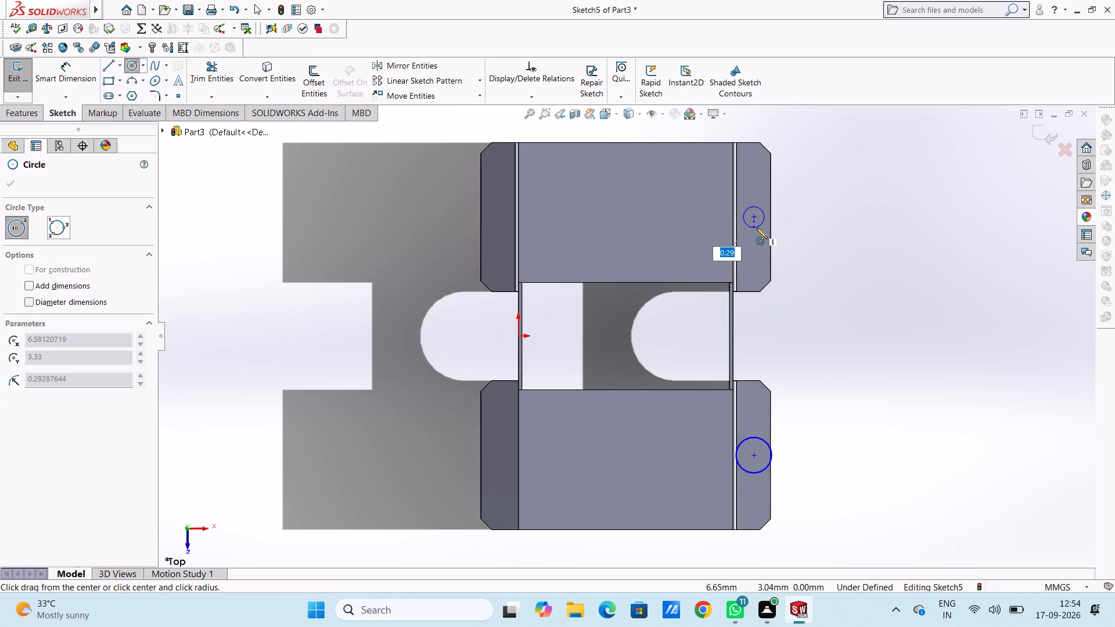
pyautogui.write('0.3')
pyautogui.press('Return')
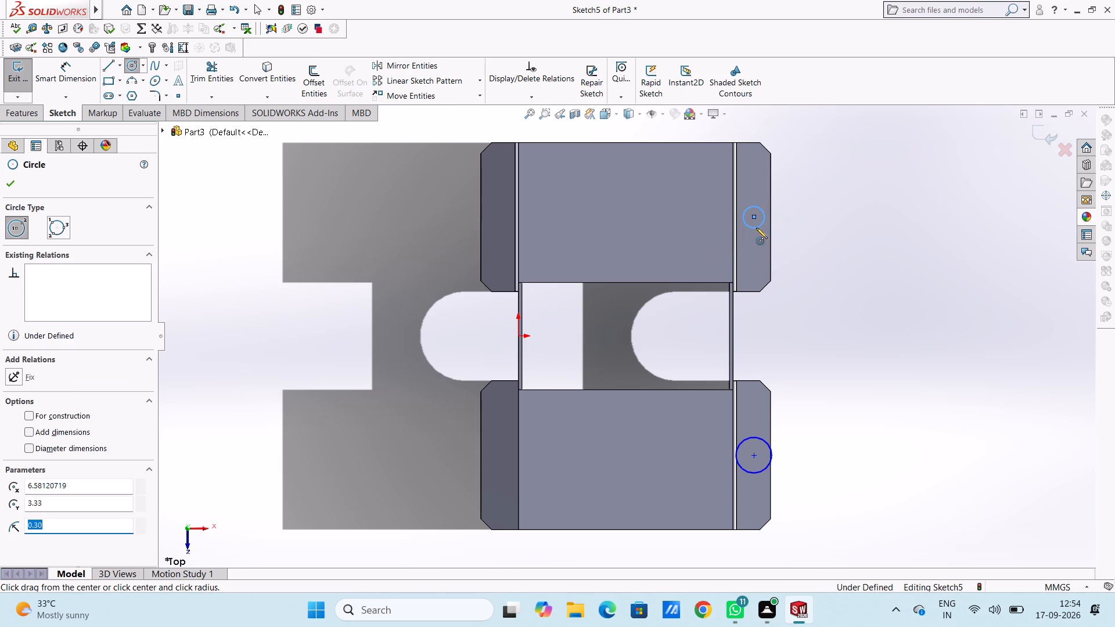
# Dimension the diameter of the smaller circle on the rear flange.
pyautogui.click(75, 74)
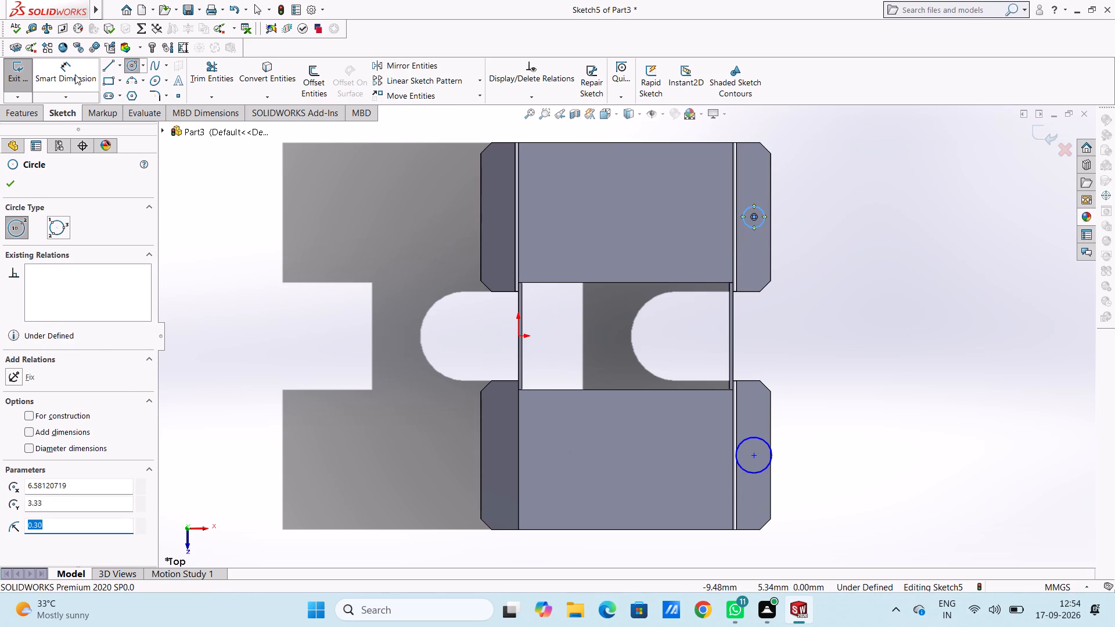
pyautogui.click(755, 225)
pyautogui.click(945, 361)
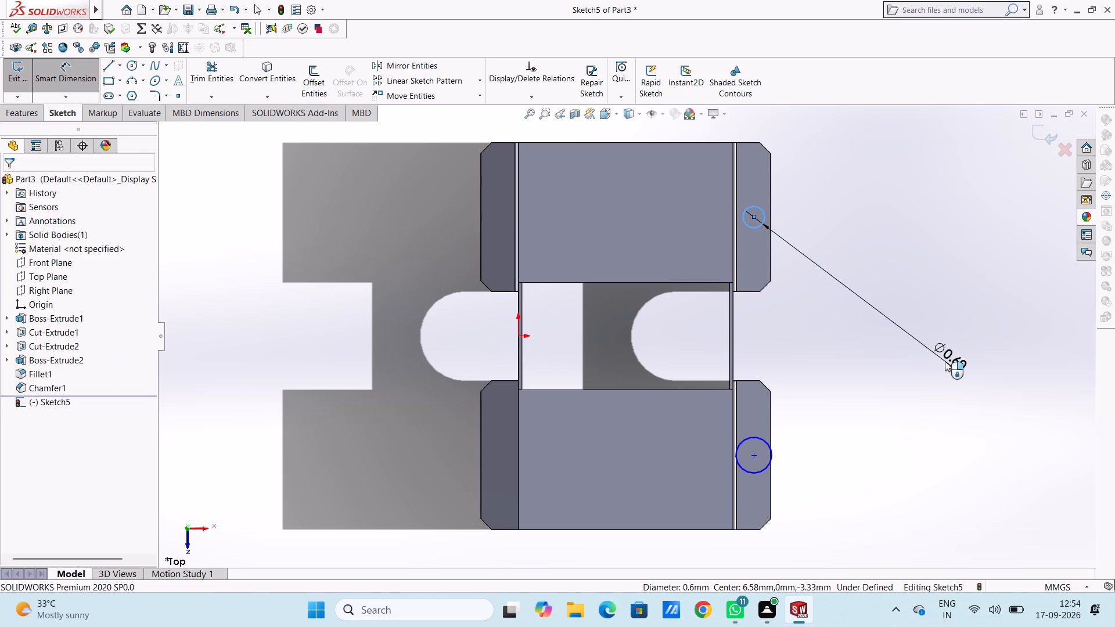
pyautogui.click(894, 345)
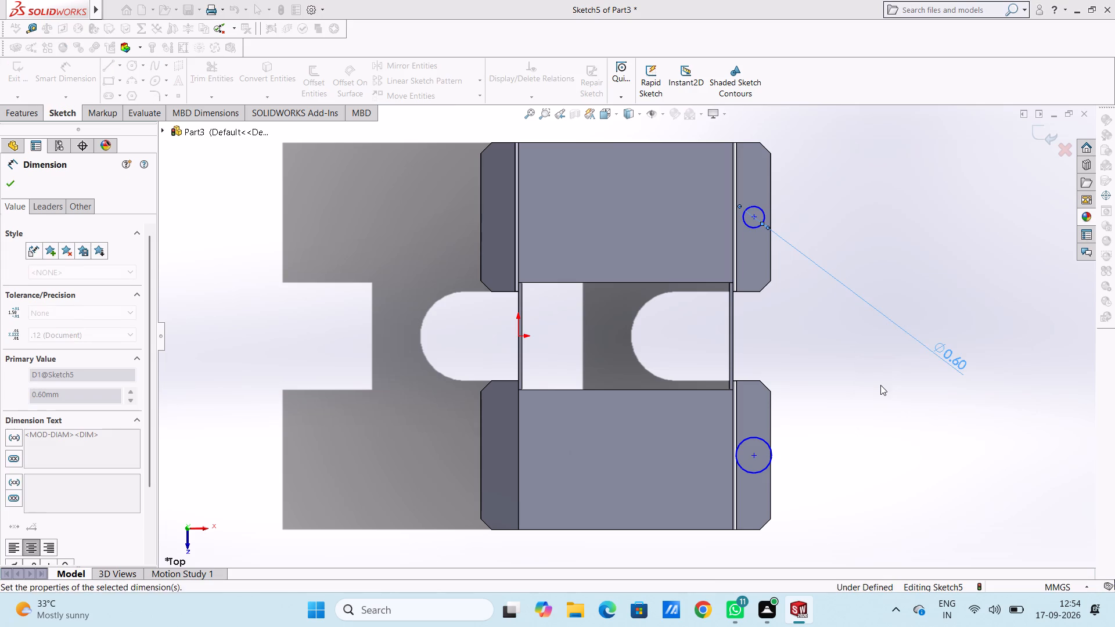
pyautogui.click(880, 385)
# Dimension the front flange circle's diameter and set it to 0.6 mm.
pyautogui.click(757, 438)
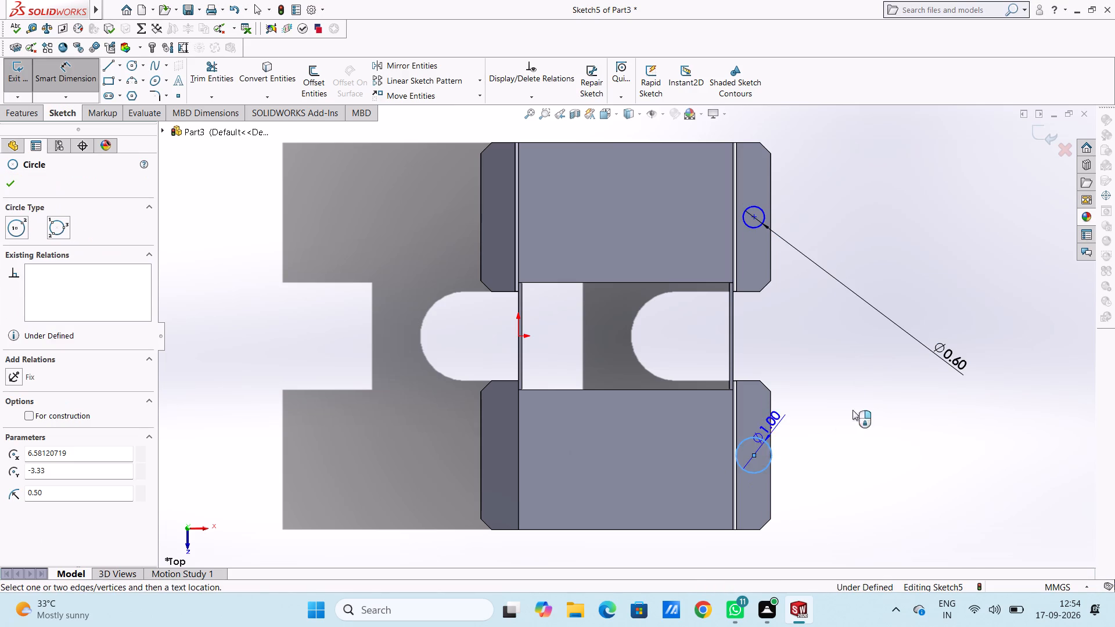
pyautogui.click(1008, 409)
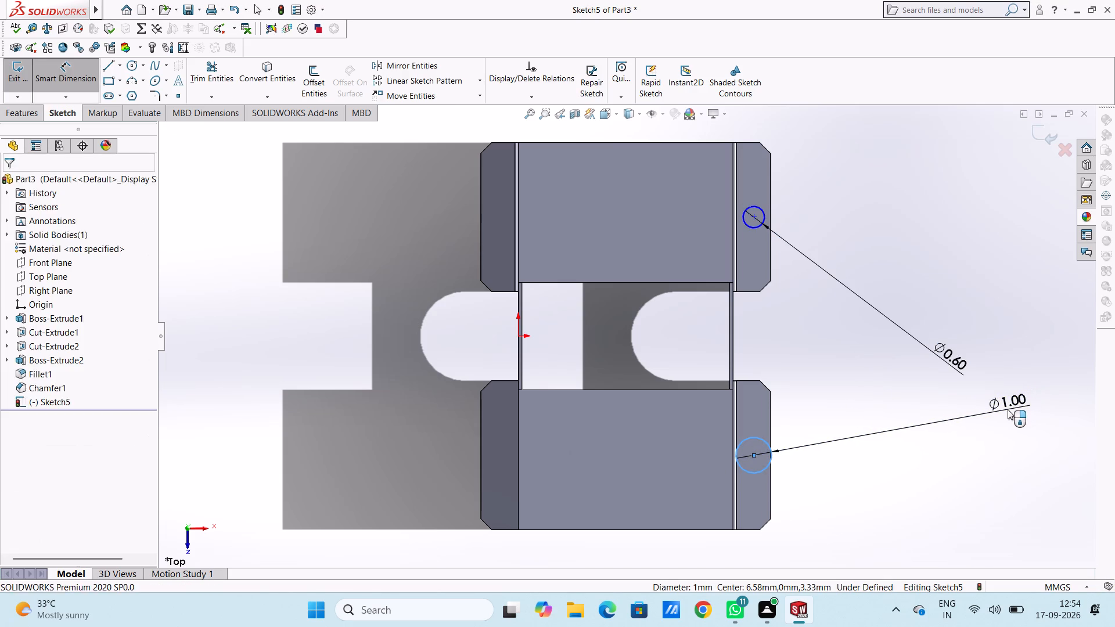
pyautogui.write('0.')
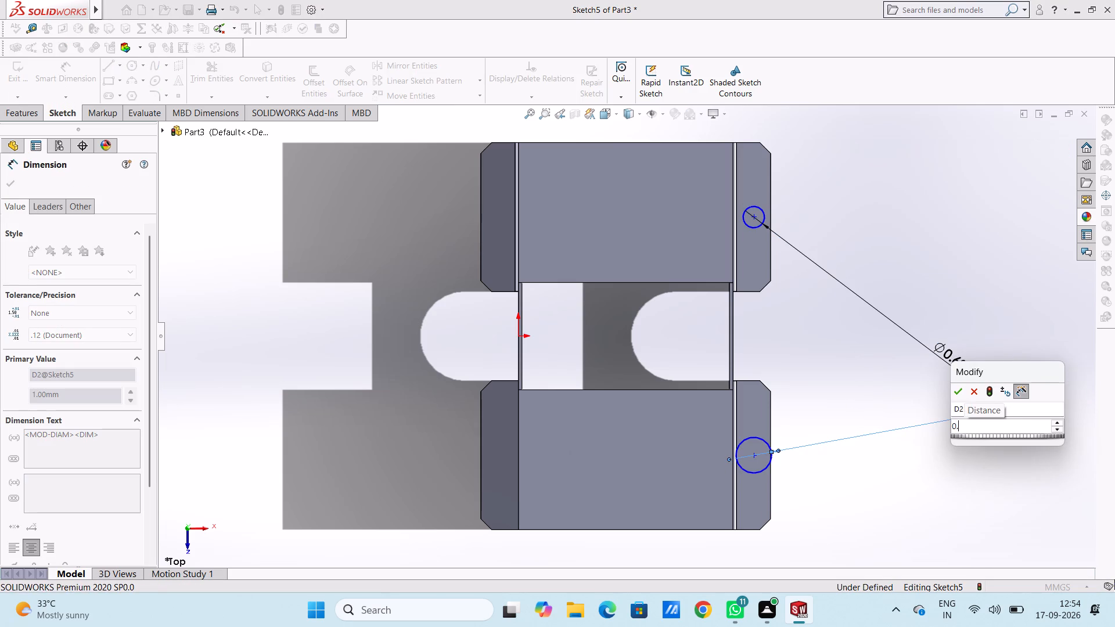
pyautogui.press('6')
pyautogui.press('Return')
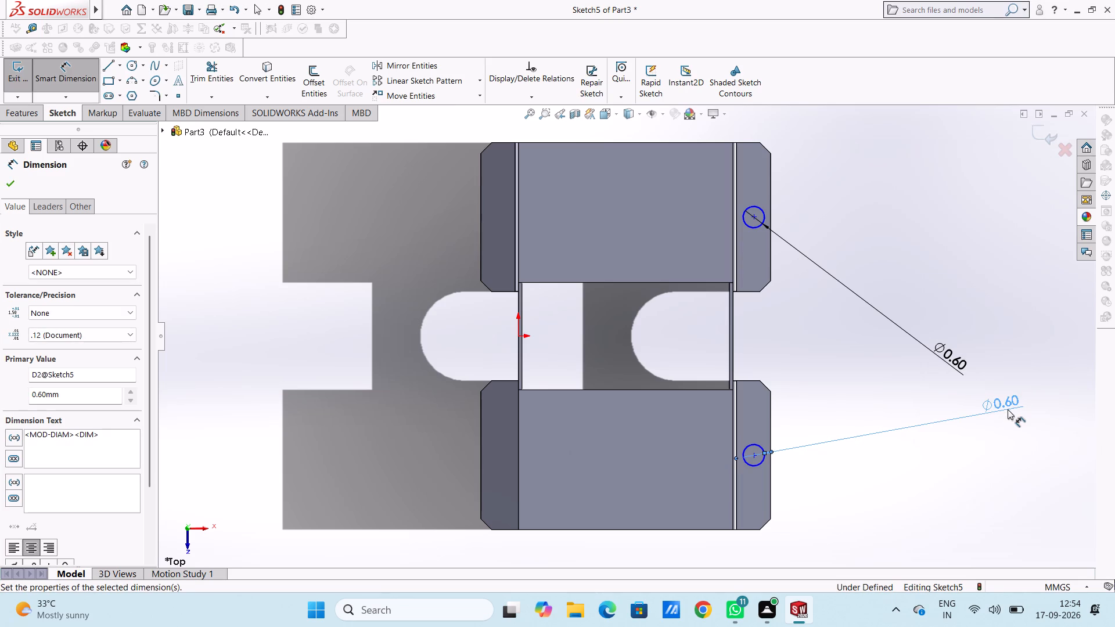
pyautogui.click(868, 397)
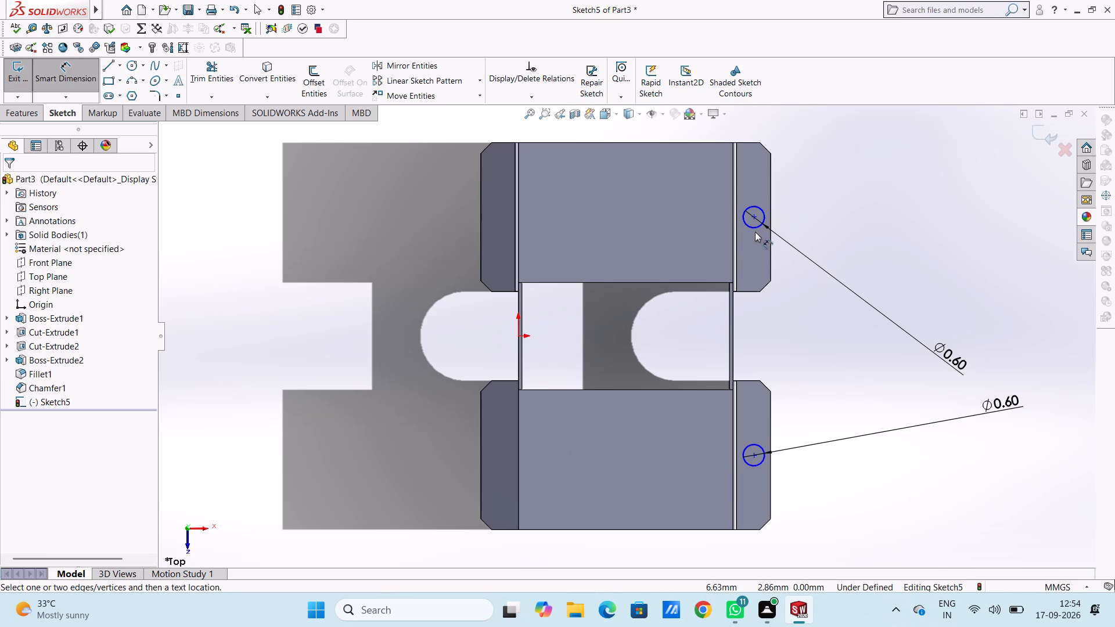
# Dimension the spacing between the centres of the two flange circles and set it to 6.25 mm.
pyautogui.click(754, 219)
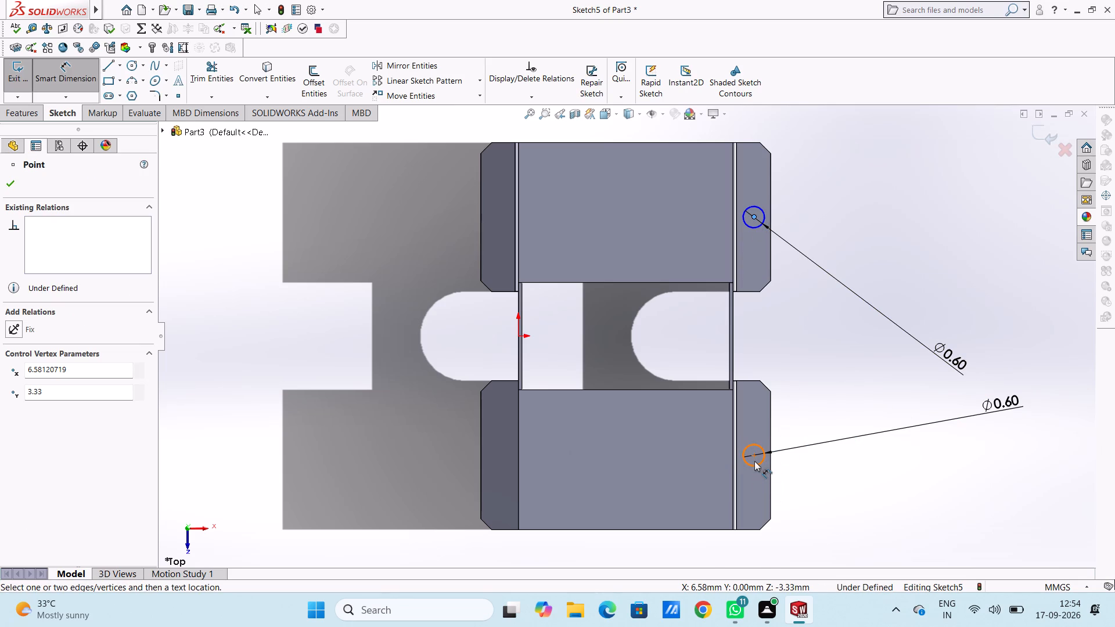
pyautogui.click(755, 456)
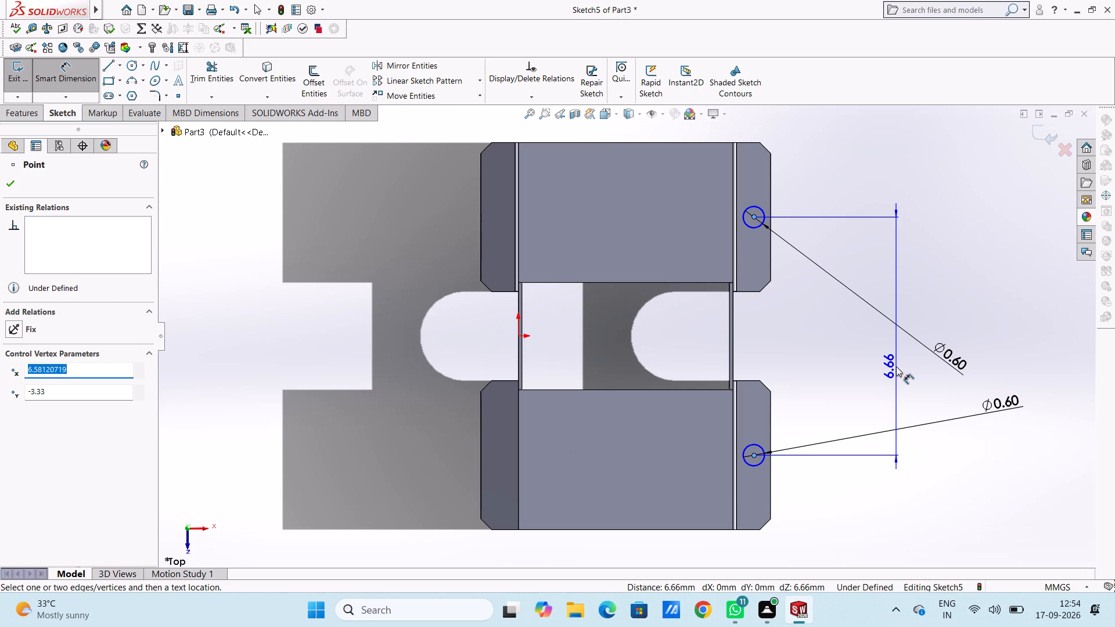
pyautogui.click(896, 366)
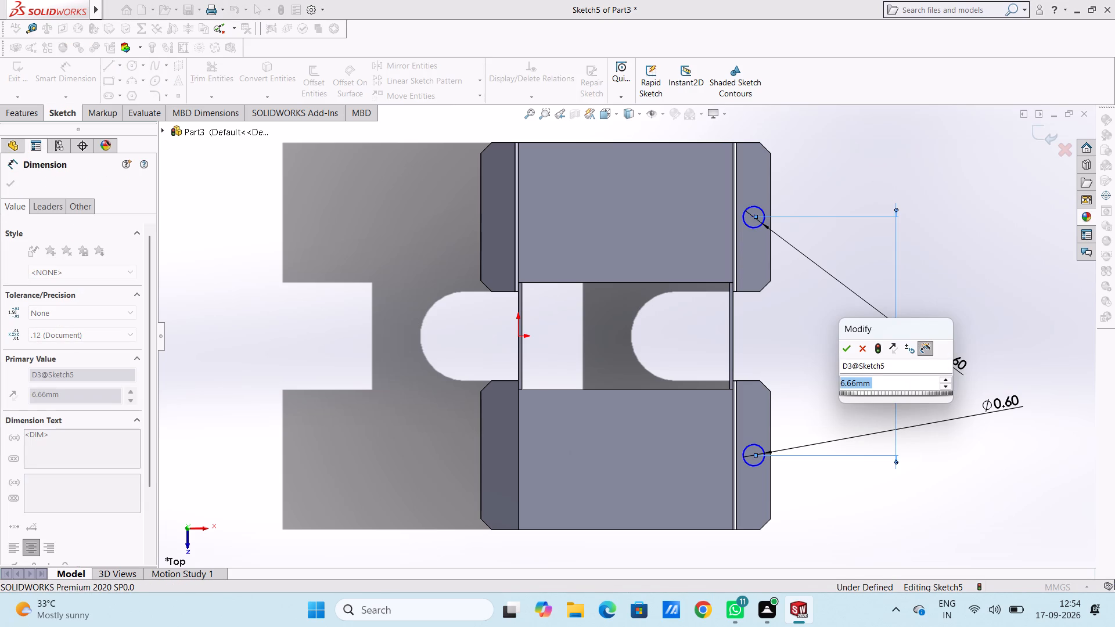
pyautogui.write('6.25')
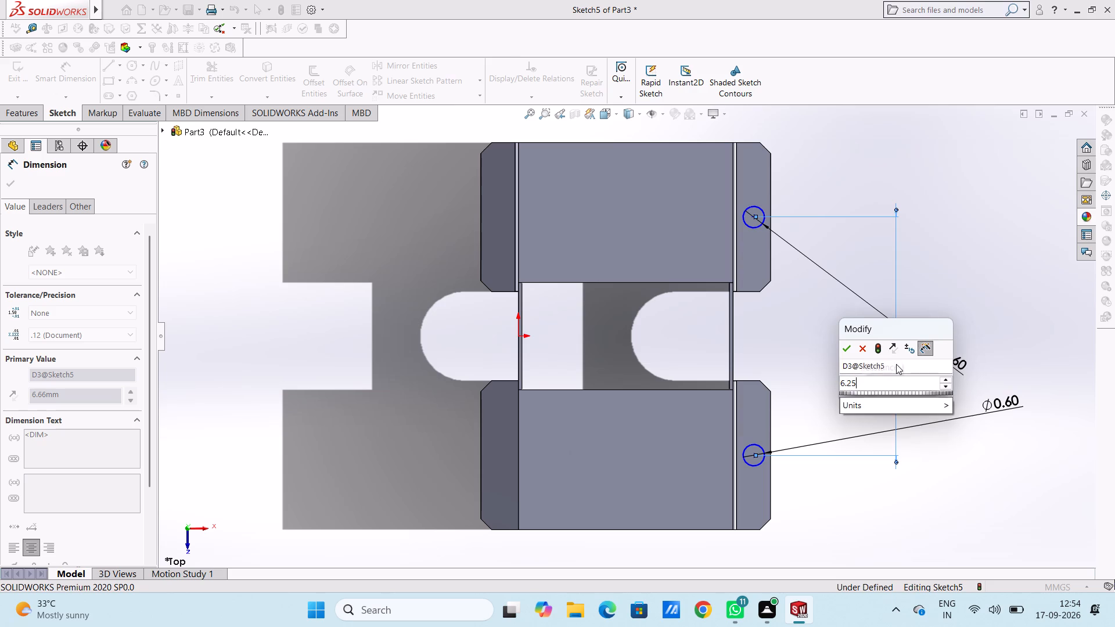
pyautogui.press('Return')
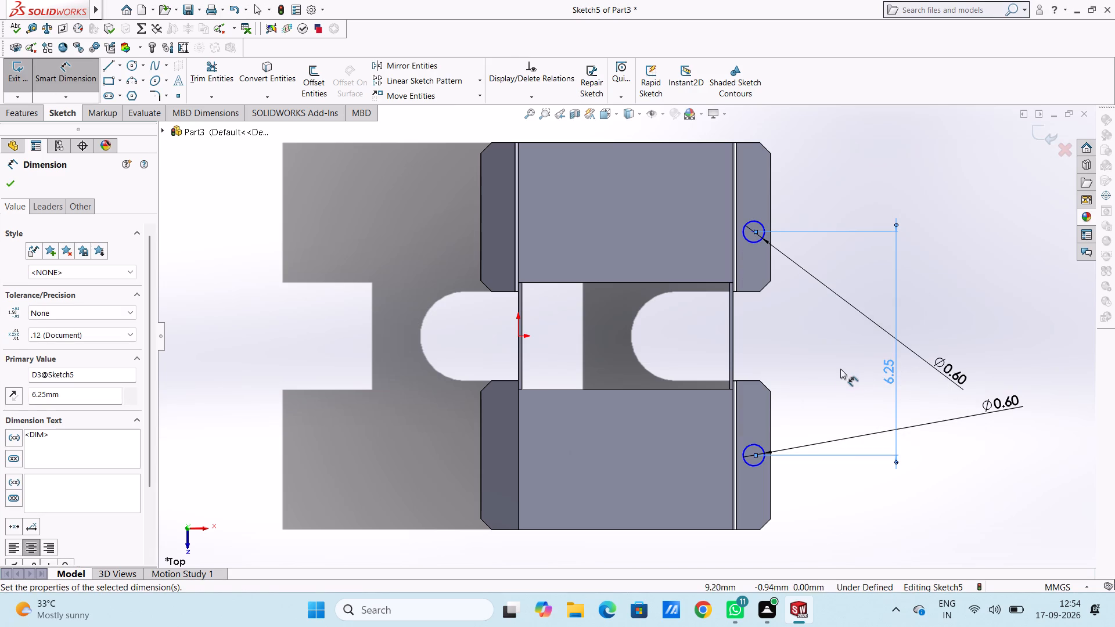
pyautogui.click(826, 366)
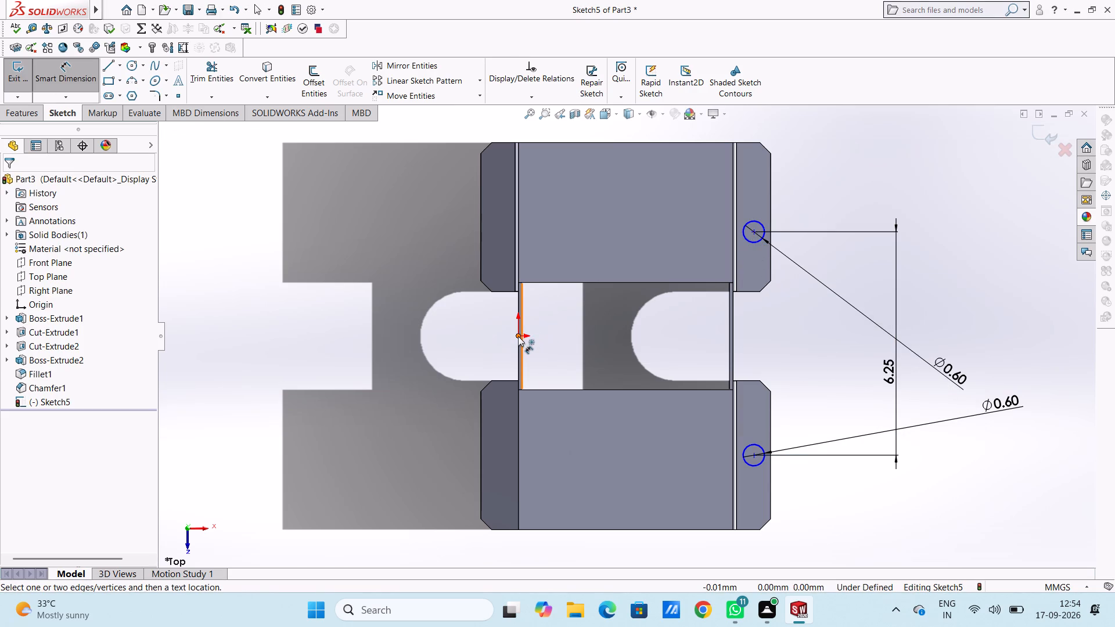
# Dimension the rear circle's centre from the origin along the flange length and set the distance to 3.125 mm.
pyautogui.click(518, 336)
pyautogui.click(755, 233)
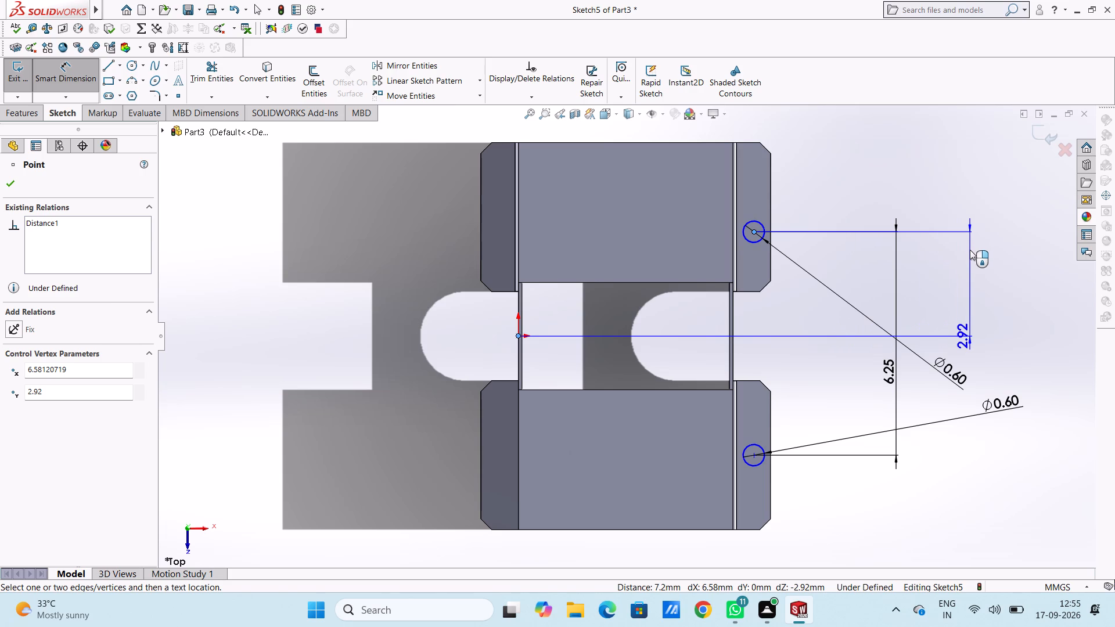
pyautogui.click(969, 251)
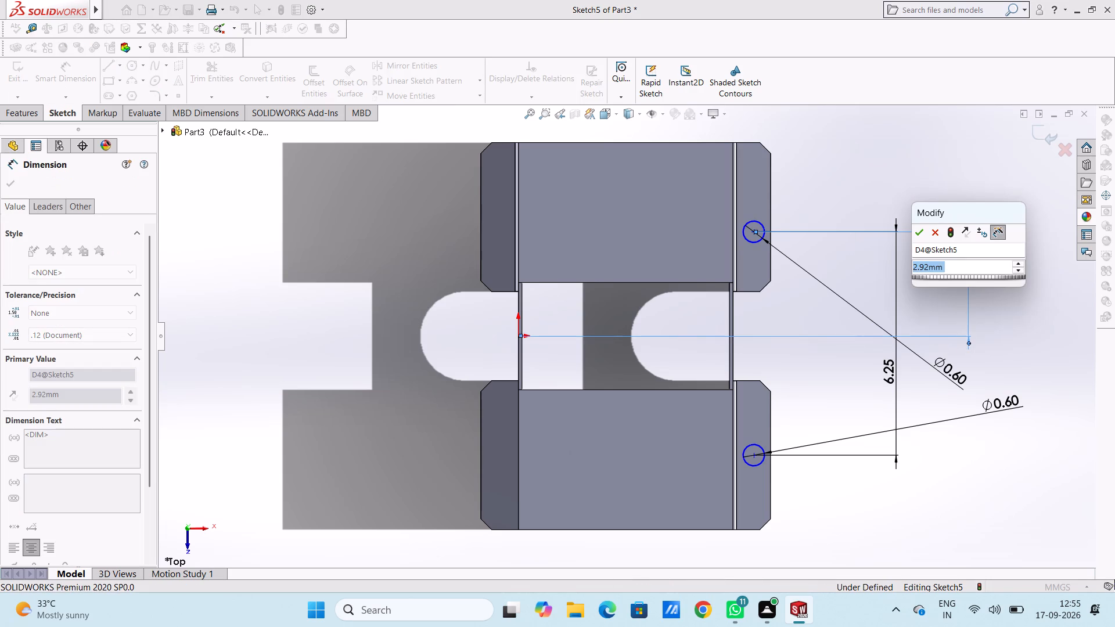
pyautogui.write('3.125')
pyautogui.press('Return')
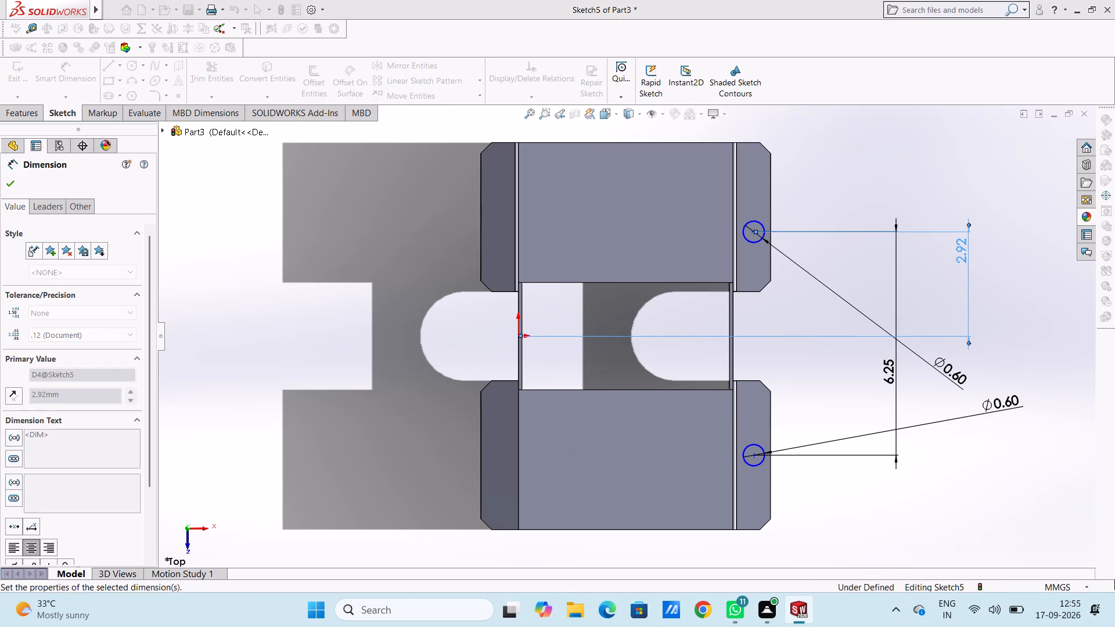
pyautogui.click(934, 281)
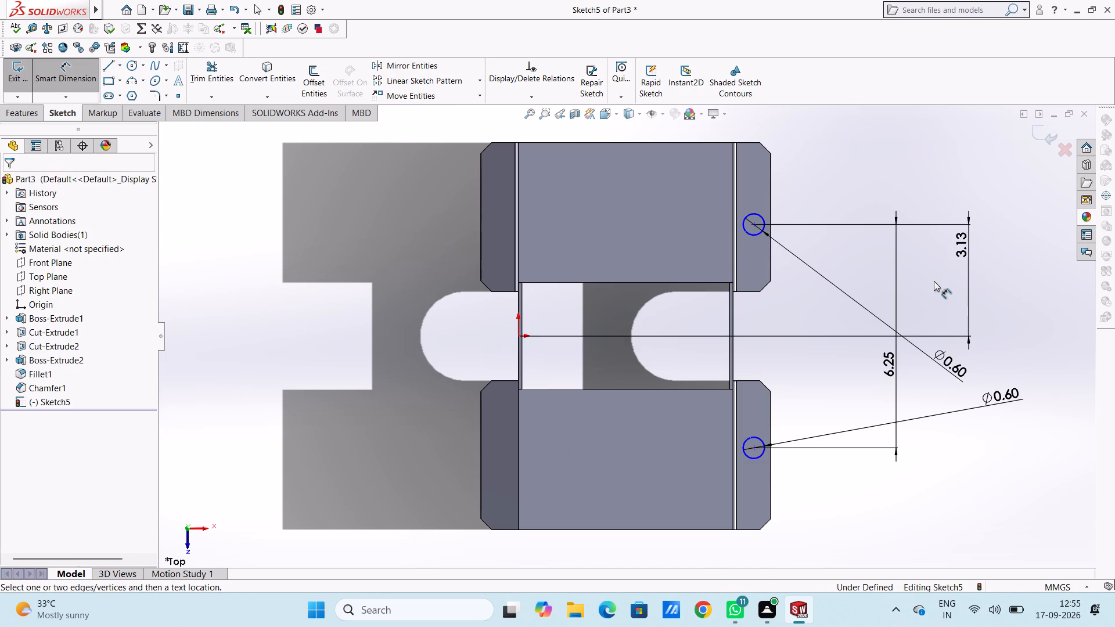
# Dimension the front circle's centre from the origin along the flange length, keeping the proposed value.
pyautogui.click(516, 337)
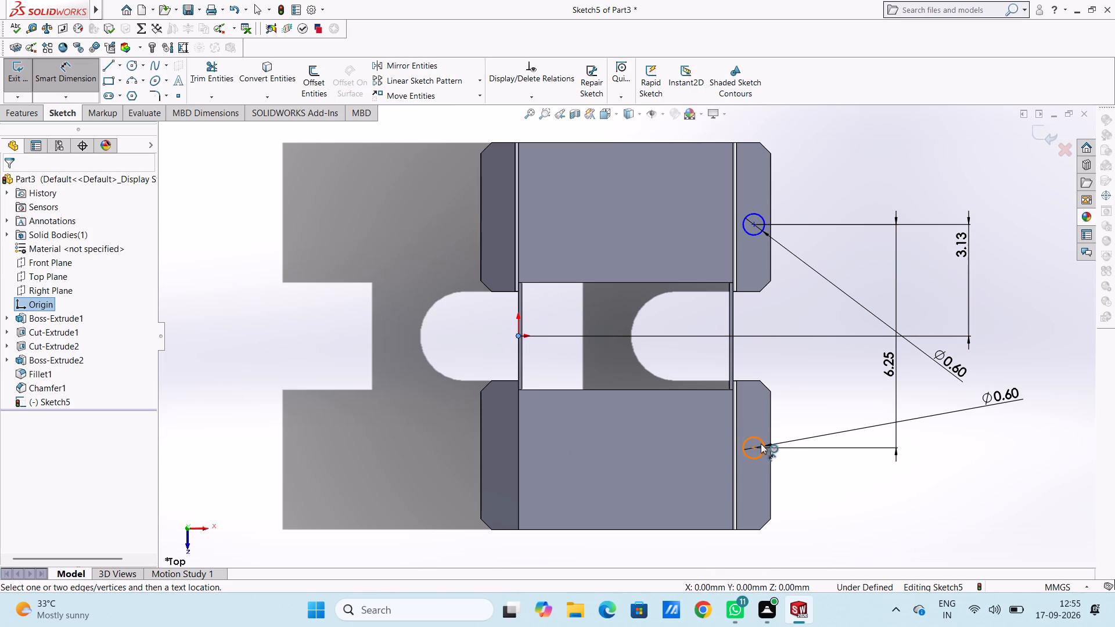
pyautogui.click(754, 447)
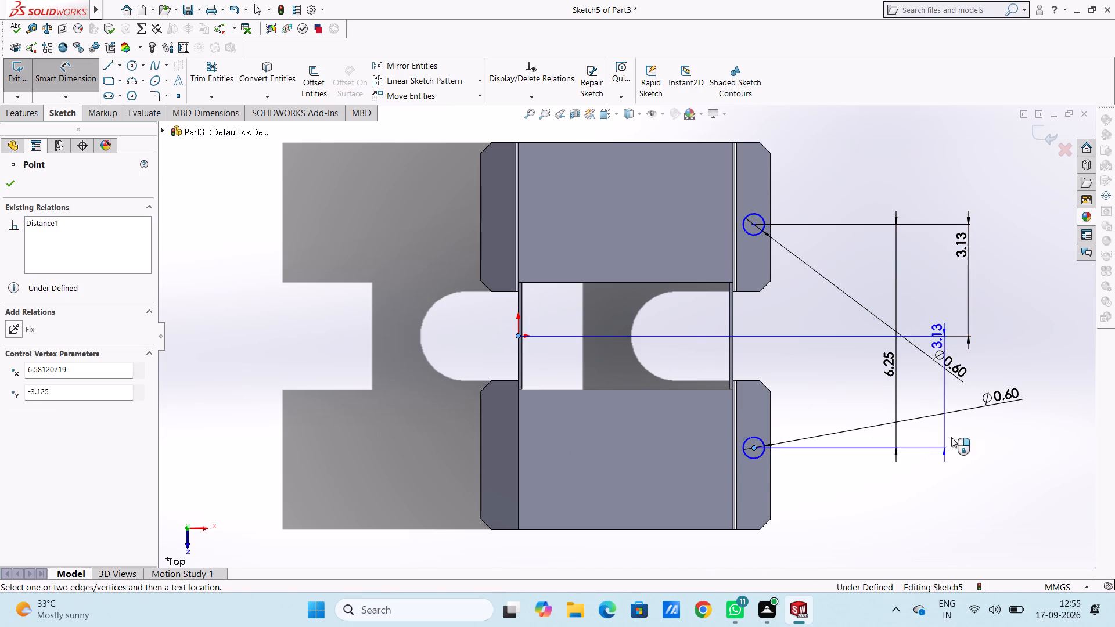
pyautogui.click(1040, 401)
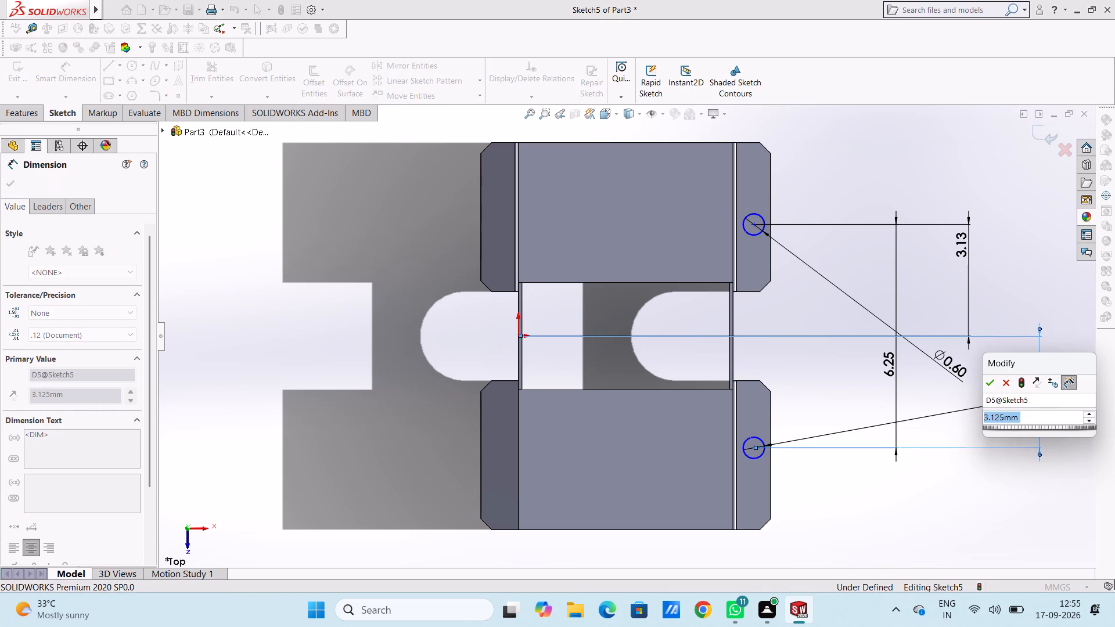
pyautogui.click(990, 388)
pyautogui.click(931, 478)
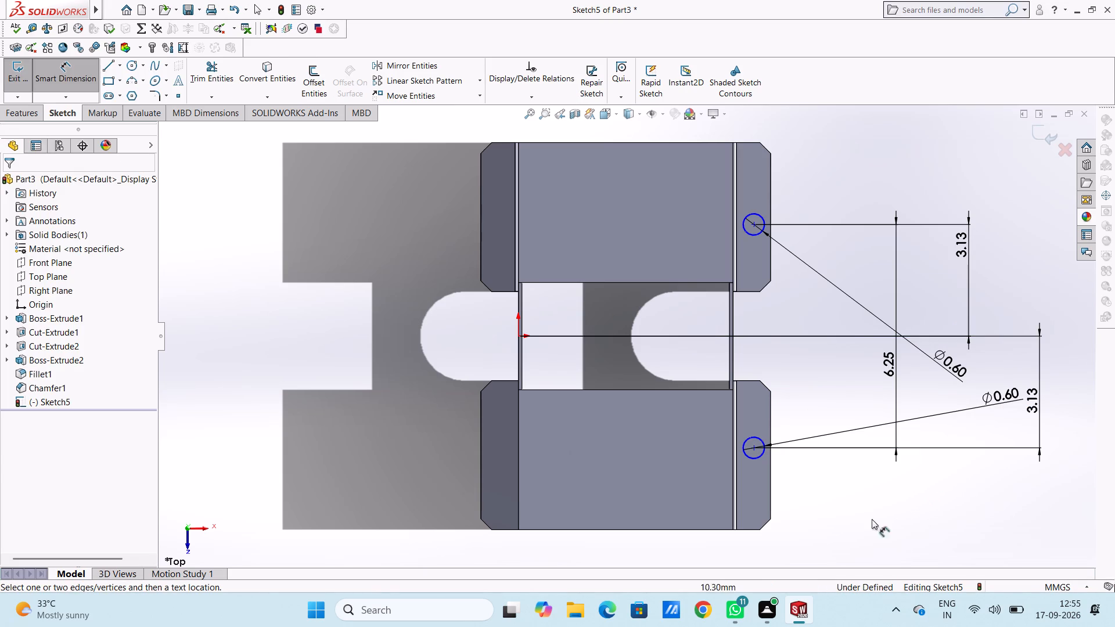
# Dimension the front circle's centre from the front flange's inner edge and set the distance to 0.5 mm.
pyautogui.scroll(4, 859, 523)
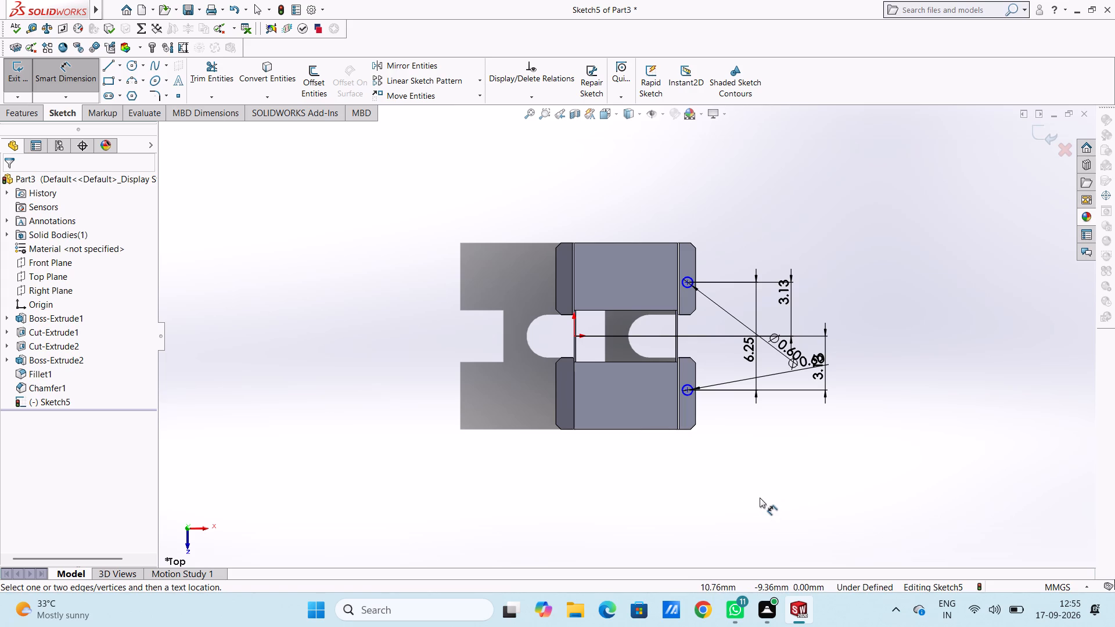
pyautogui.scroll(-5, 709, 355)
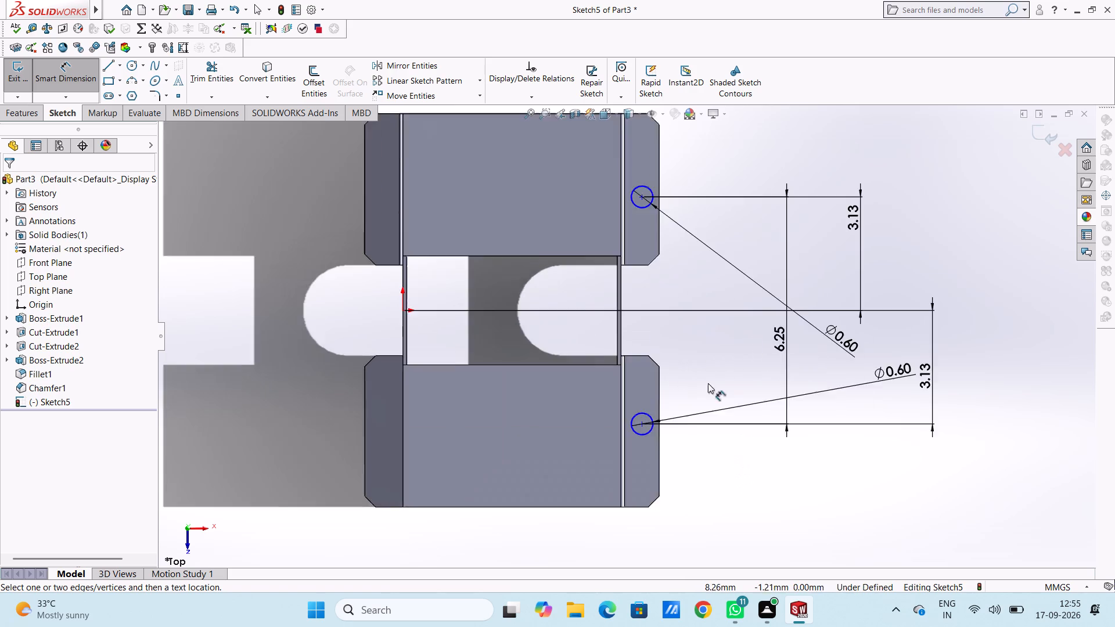
pyautogui.scroll(-3, 639, 509)
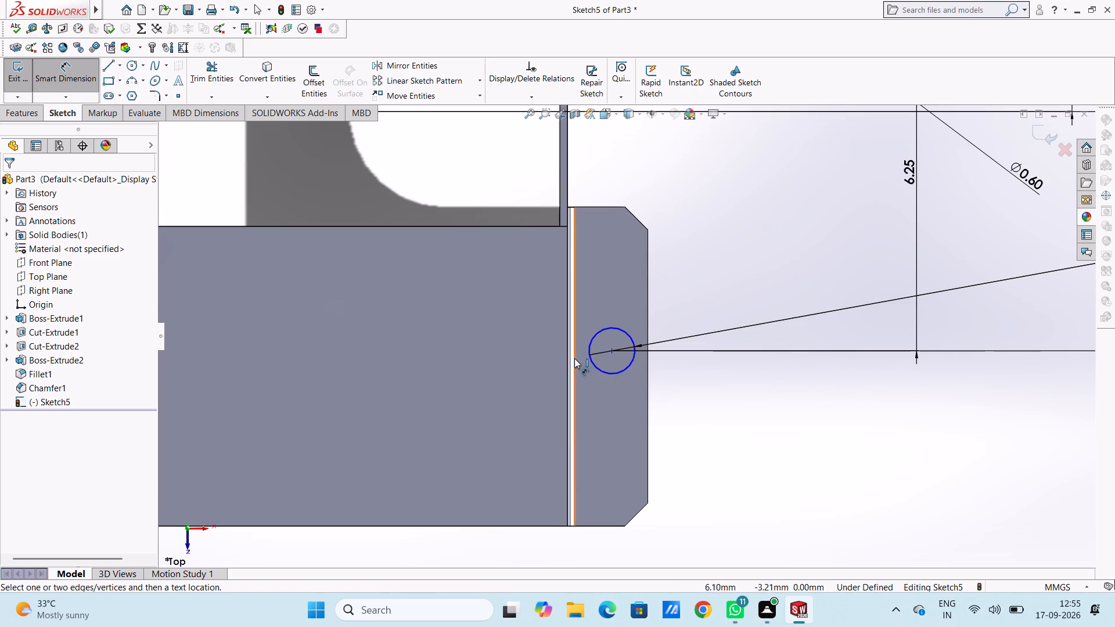
pyautogui.click(574, 358)
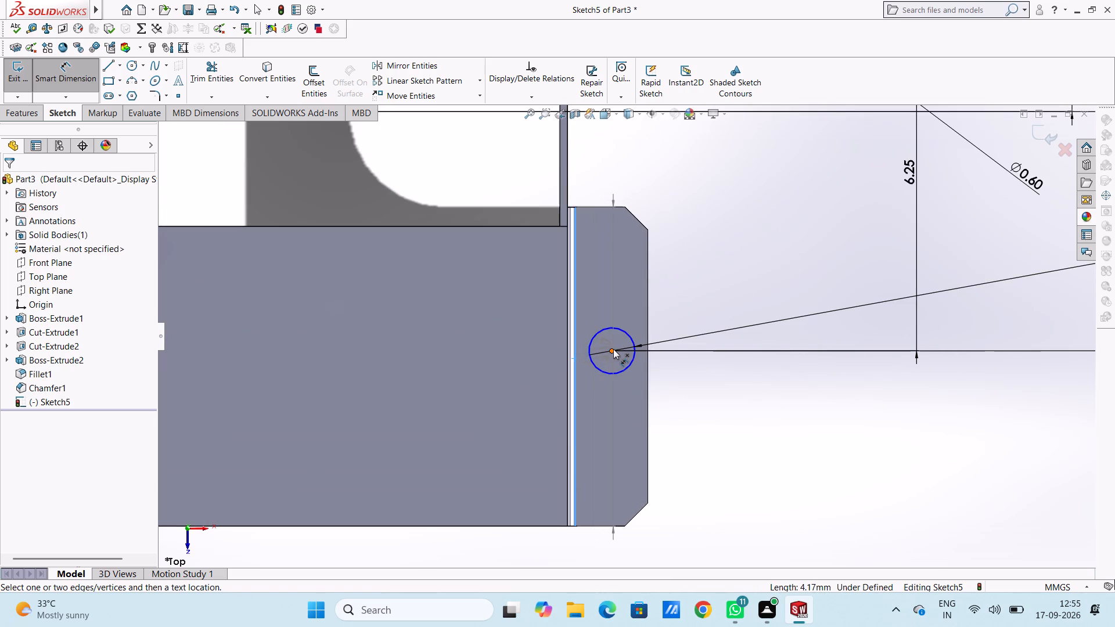
pyautogui.click(613, 349)
pyautogui.scroll(2, 600, 531)
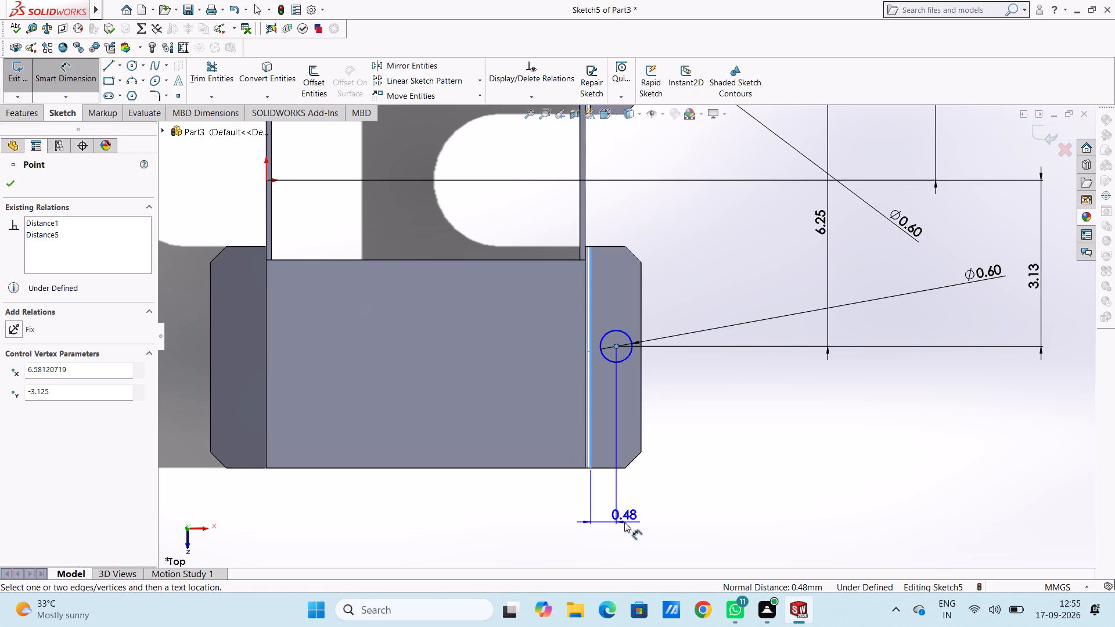
pyautogui.click(624, 522)
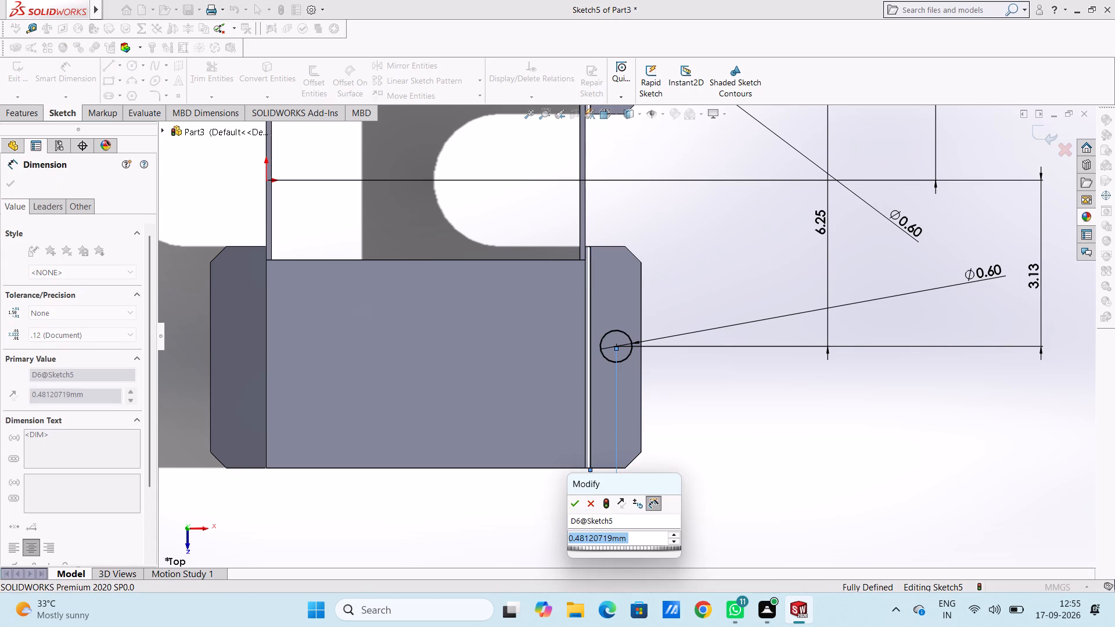
pyautogui.write('0.5')
pyautogui.press('Return')
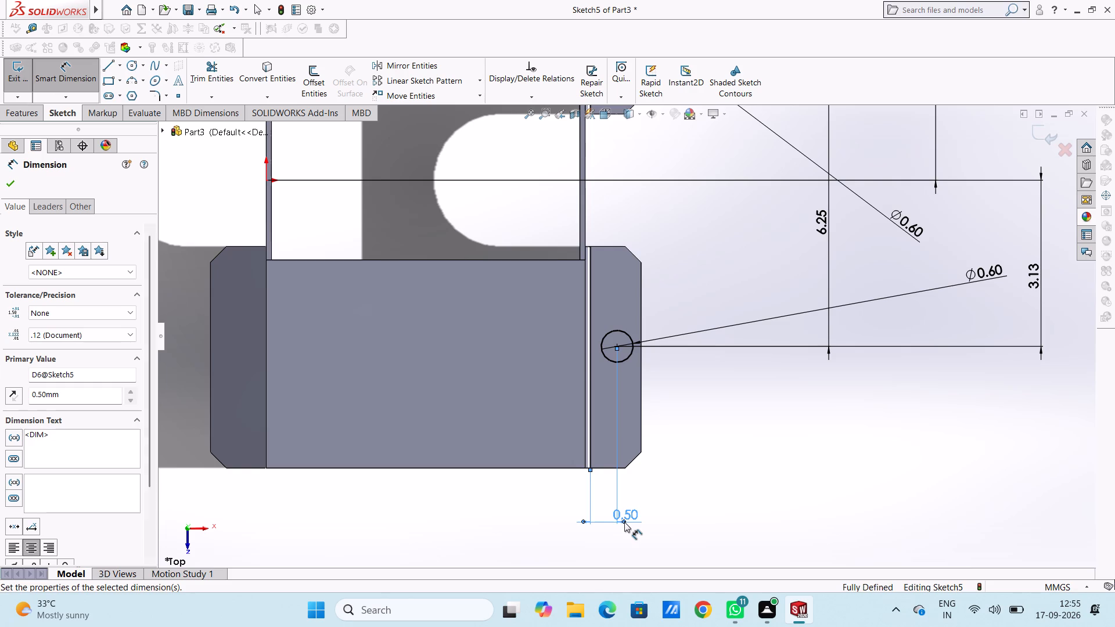
pyautogui.click(718, 424)
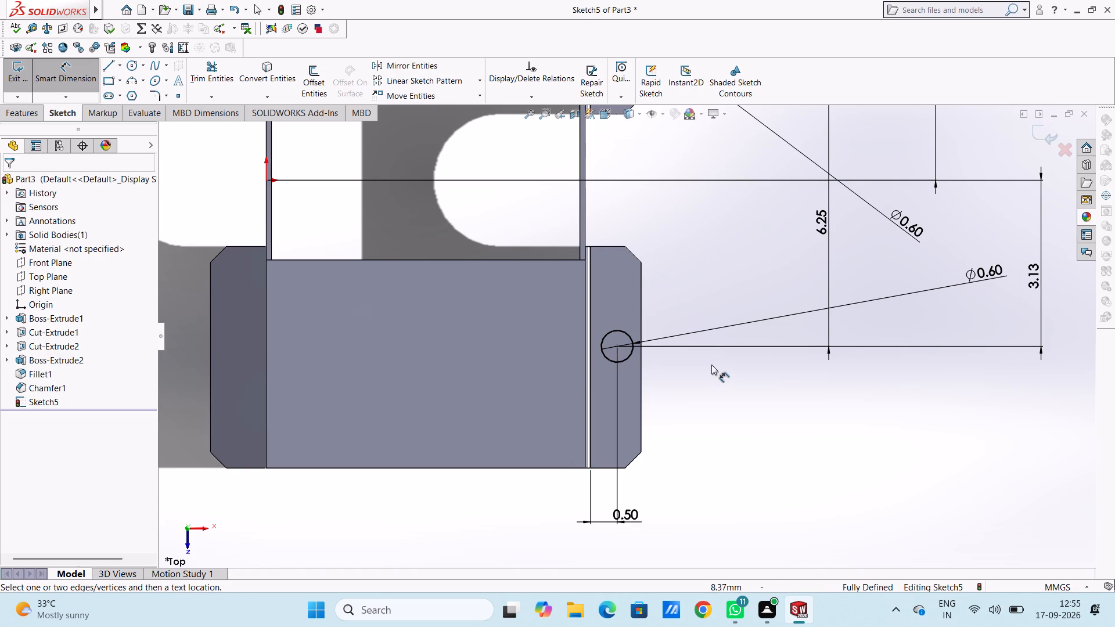
pyautogui.scroll(4, 711, 365)
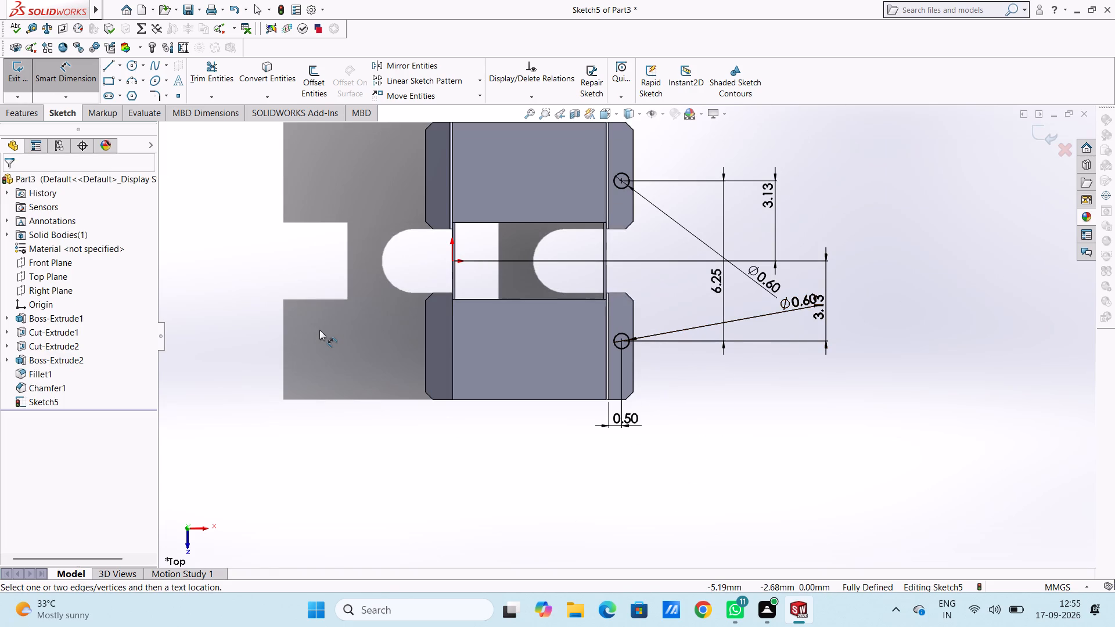
pyautogui.press('Escape')
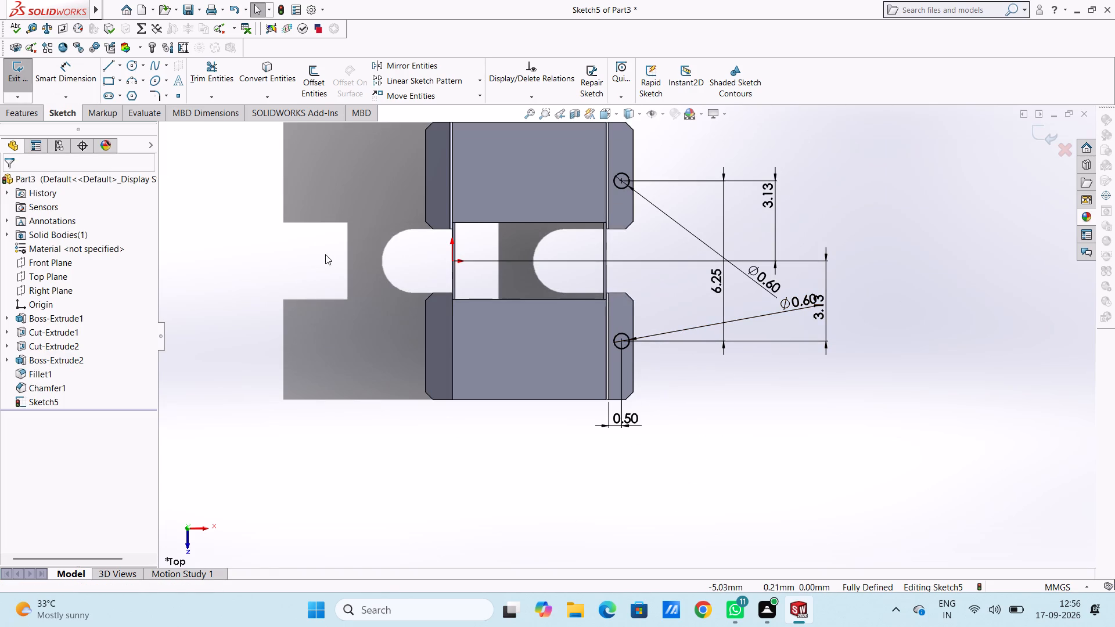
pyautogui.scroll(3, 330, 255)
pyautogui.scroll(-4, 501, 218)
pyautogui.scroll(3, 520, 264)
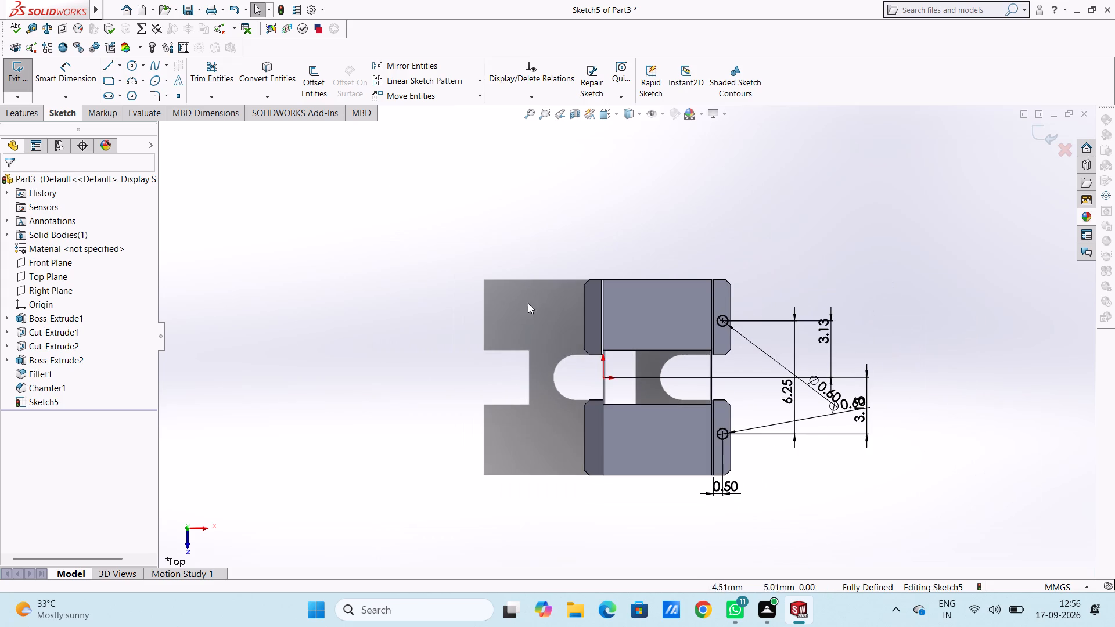
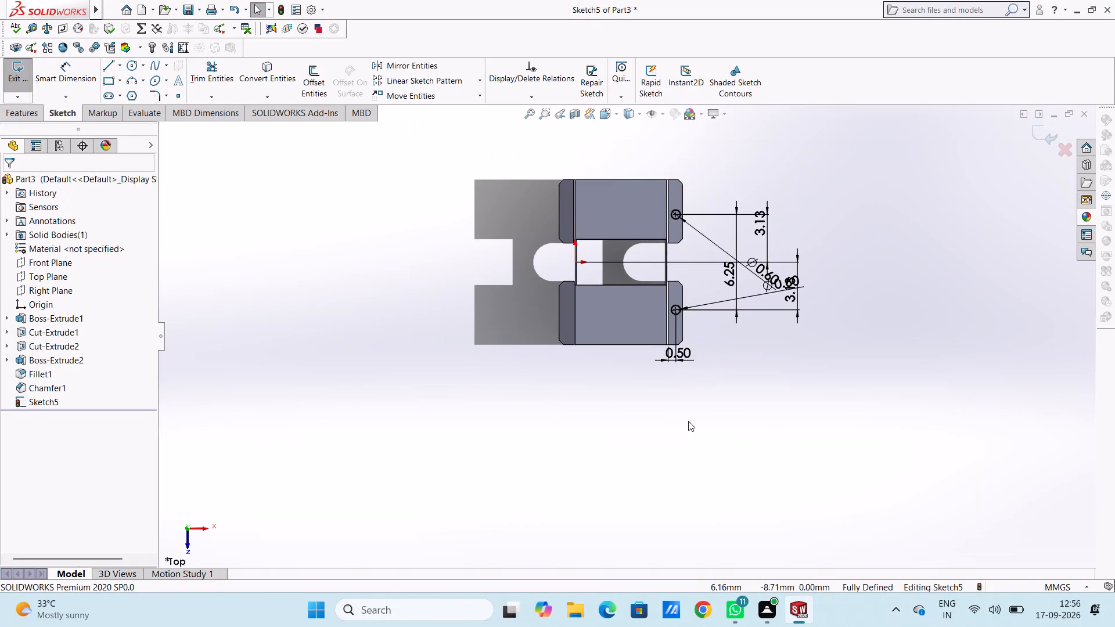
# Draw a circle of 0.3 mm radius on the origin-side rear flange, level with the existing rear circle.
pyautogui.scroll(-2, 645, 173)
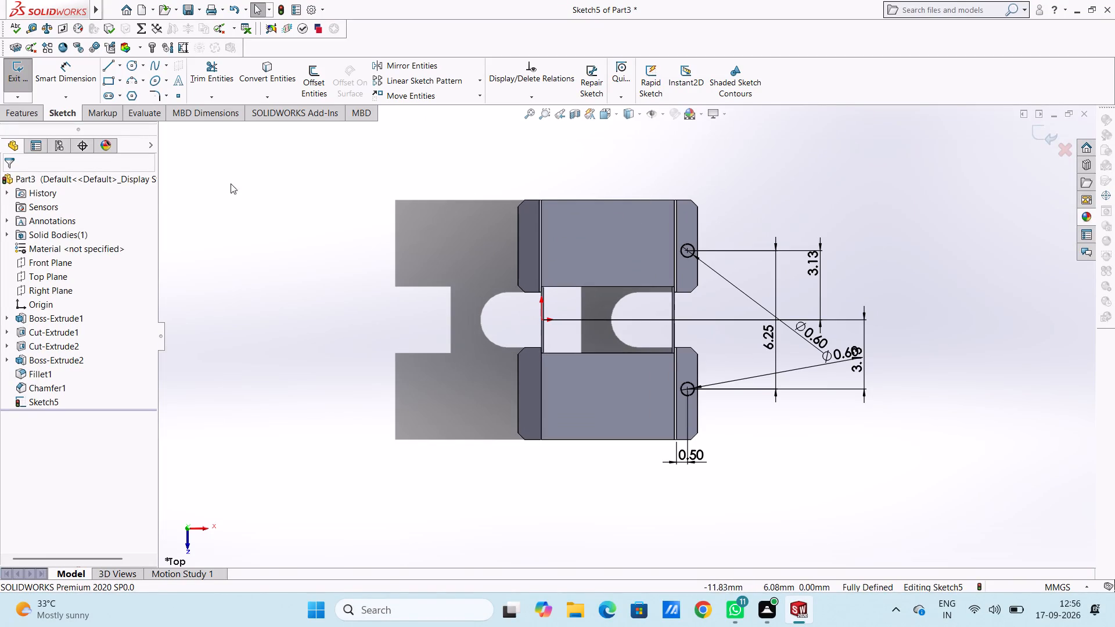
pyautogui.click(134, 65)
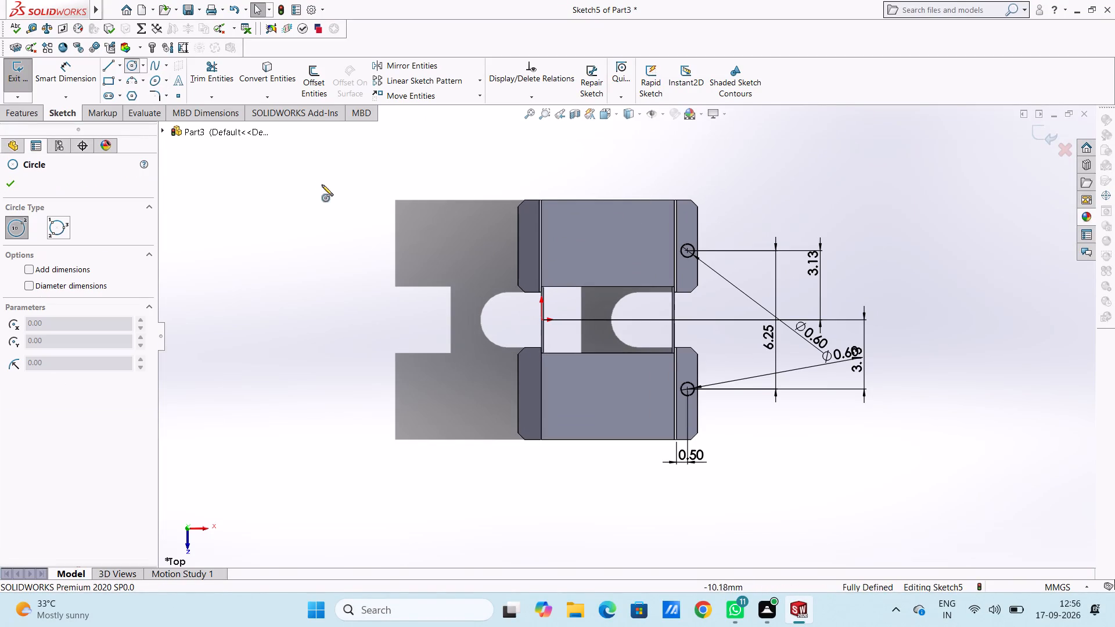
pyautogui.scroll(-4, 530, 253)
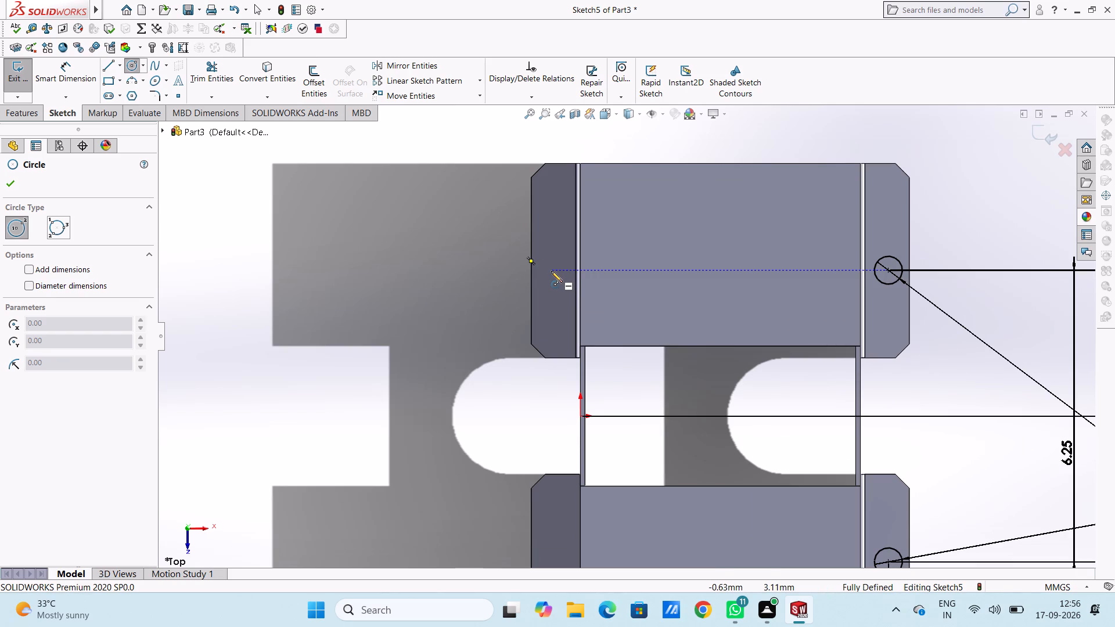
pyautogui.click(551, 271)
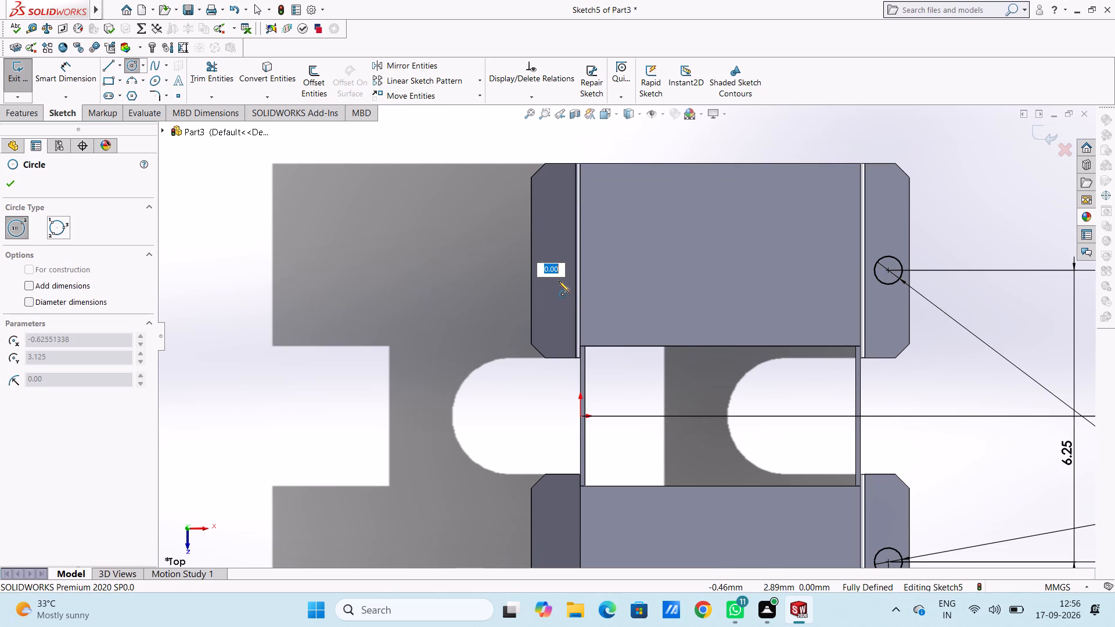
pyautogui.write('0.3')
pyautogui.press('Return')
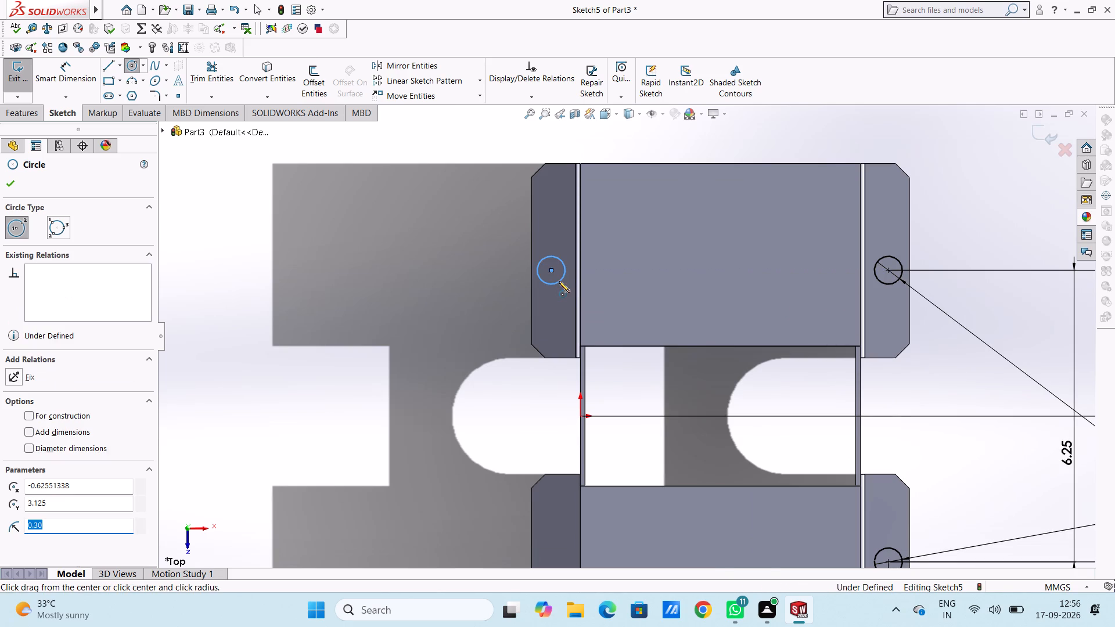
# Draw a 0.3 mm radius circle on the origin-side front flange, aligned with the new rear circle and the existing front circle.
pyautogui.scroll(4, 553, 392)
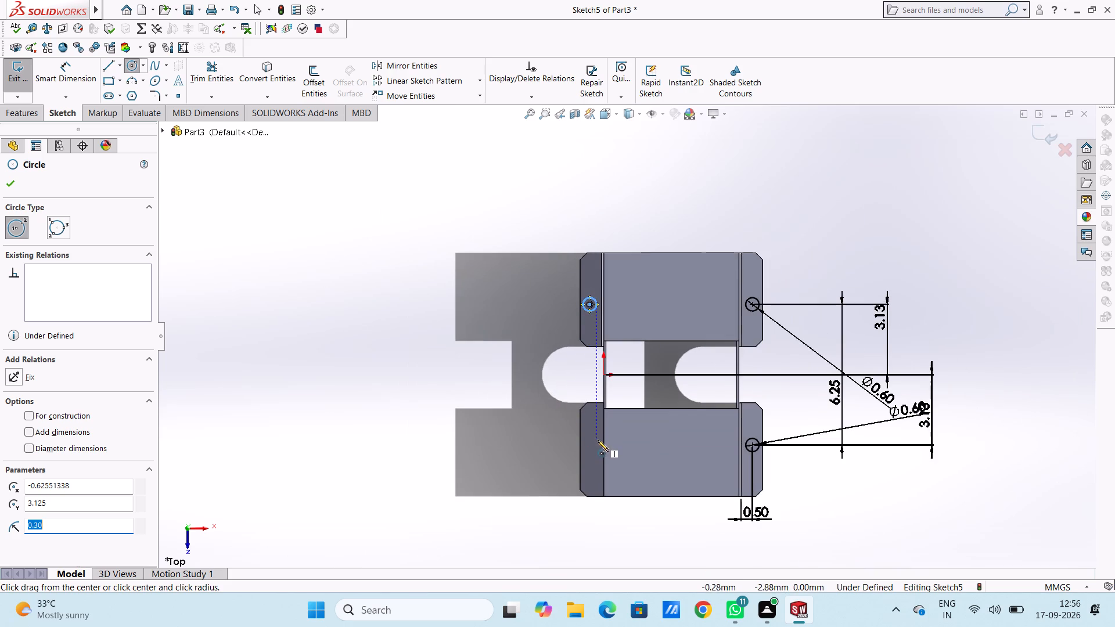
pyautogui.scroll(-2, 596, 443)
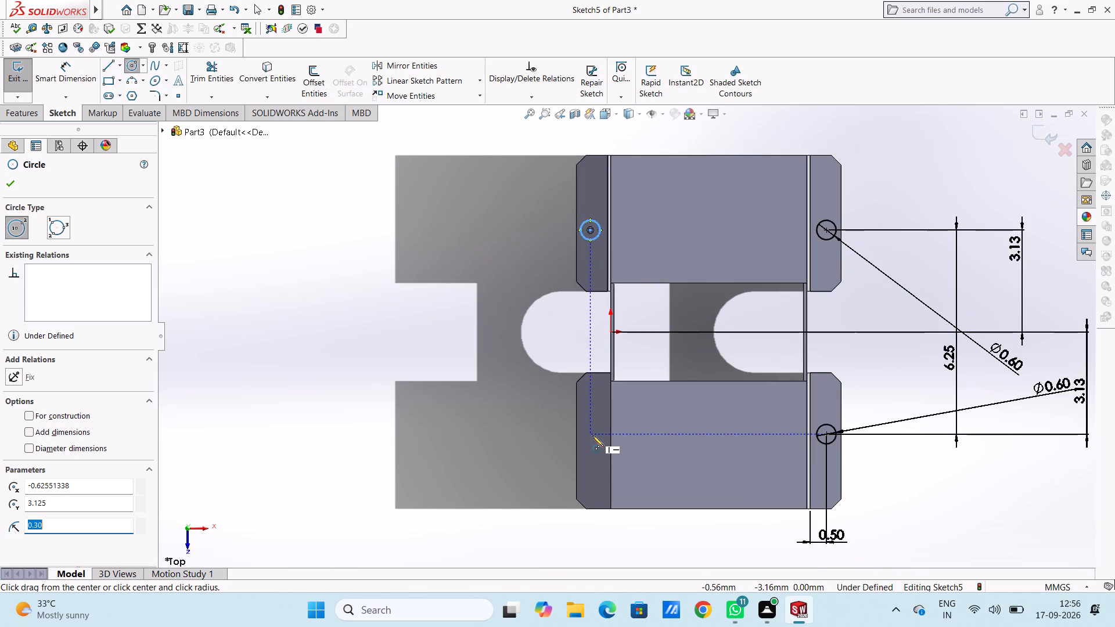
pyautogui.click(592, 435)
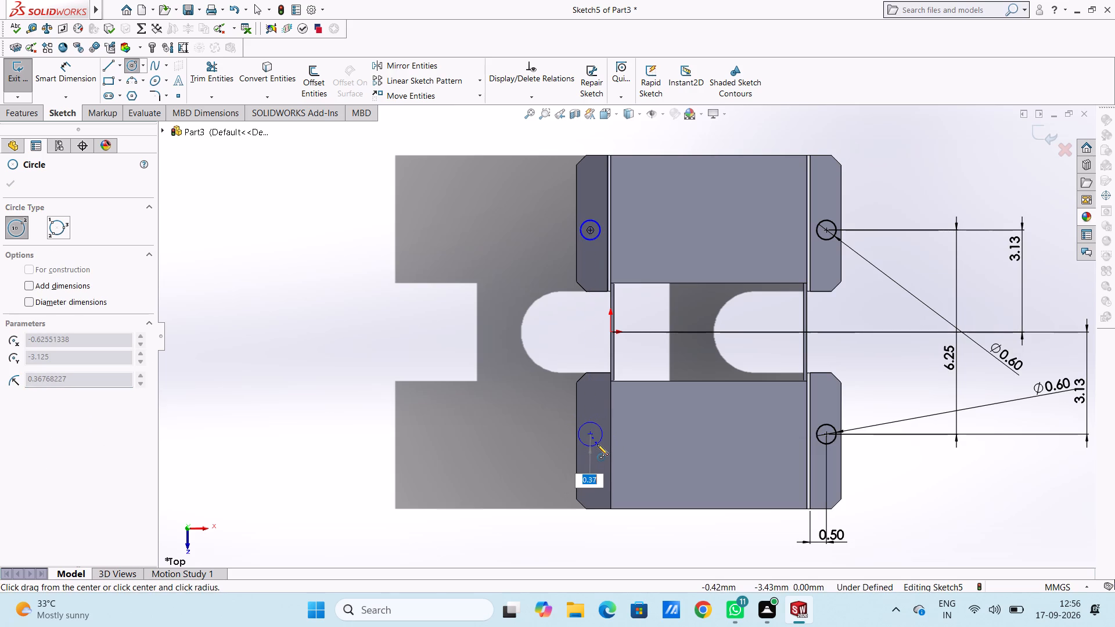
pyautogui.write('0.3')
pyautogui.press('Return')
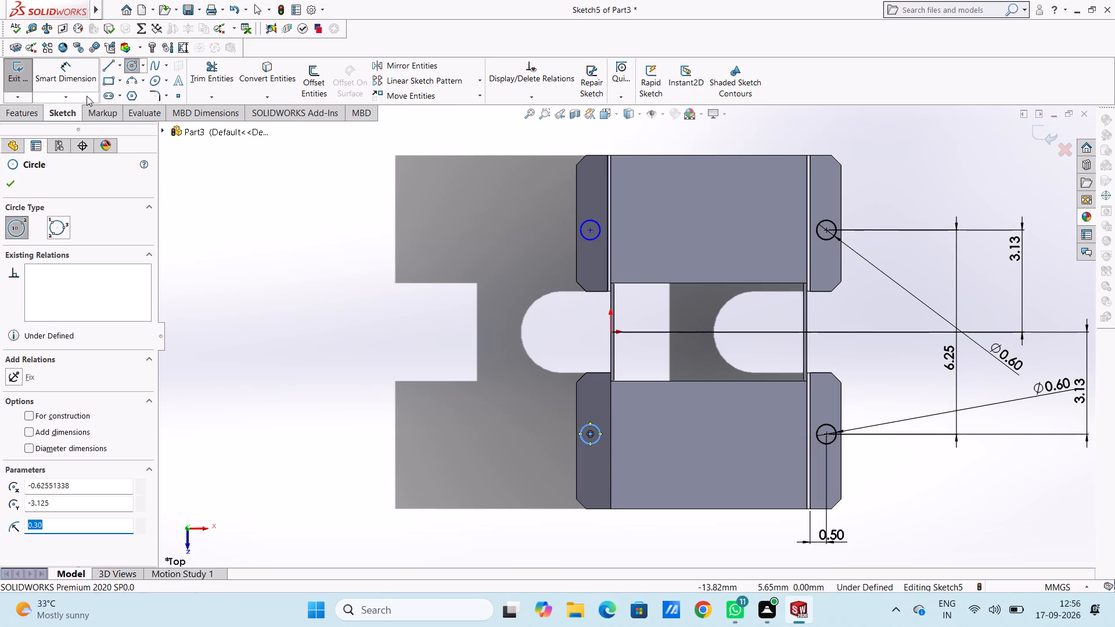
# Dimension the diameters of the two origin-side flange circles, keeping the proposed values.
pyautogui.click(71, 82)
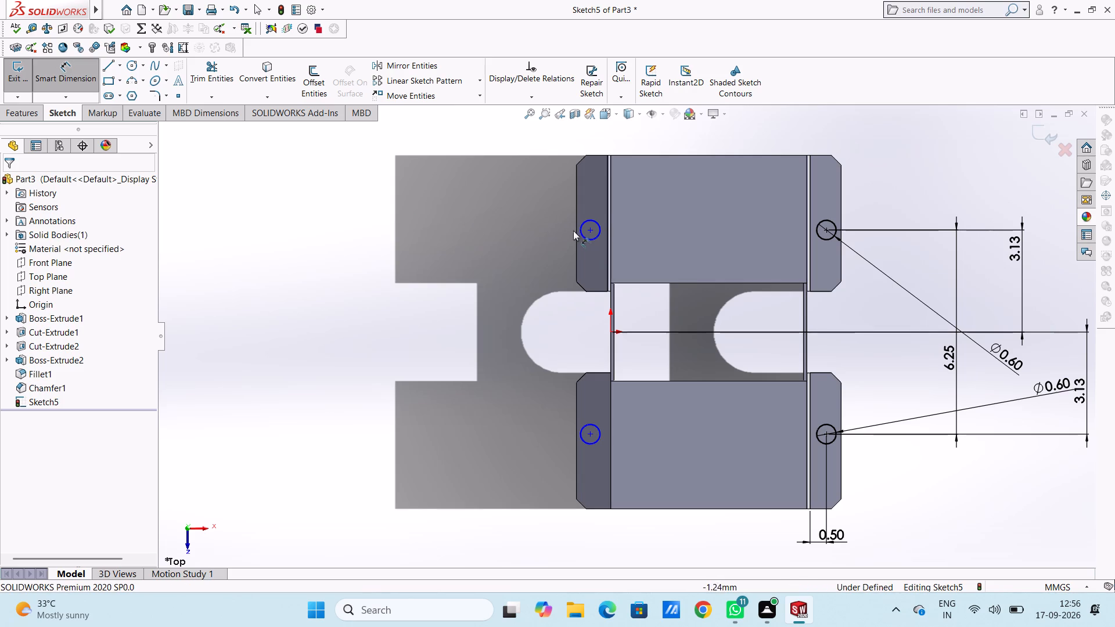
pyautogui.click(583, 235)
pyautogui.click(391, 163)
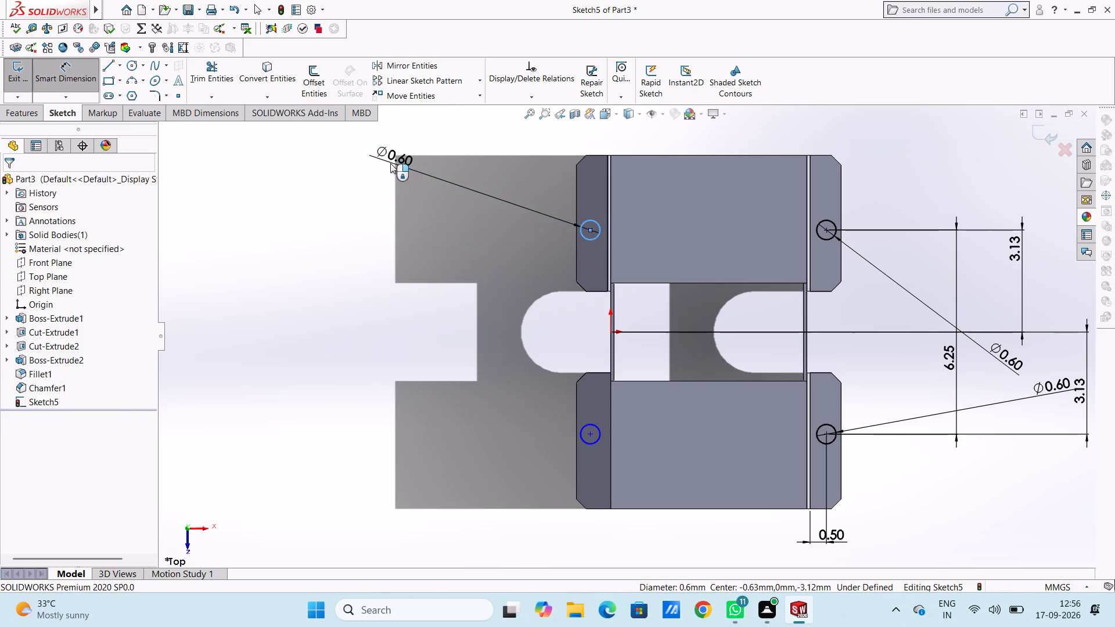
pyautogui.click(341, 148)
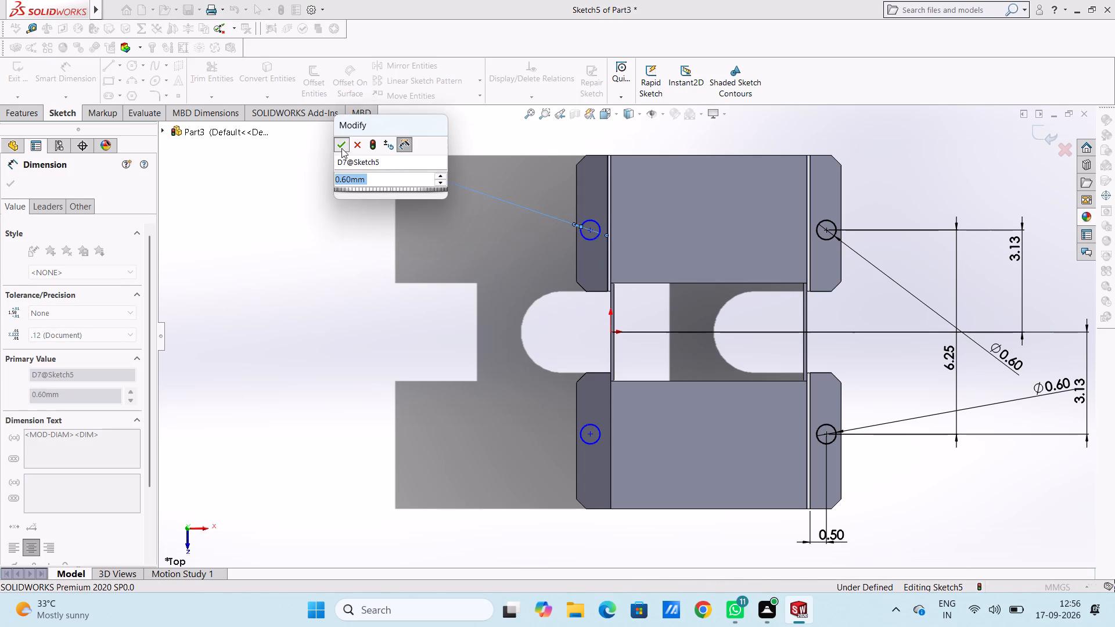
pyautogui.click(359, 254)
pyautogui.click(584, 443)
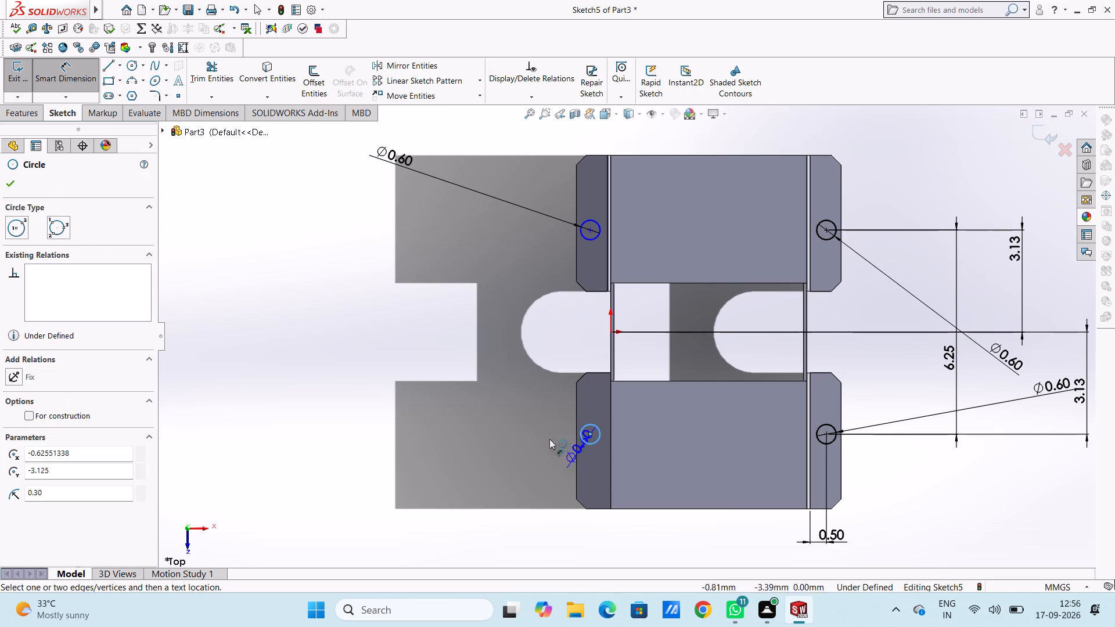
pyautogui.click(316, 286)
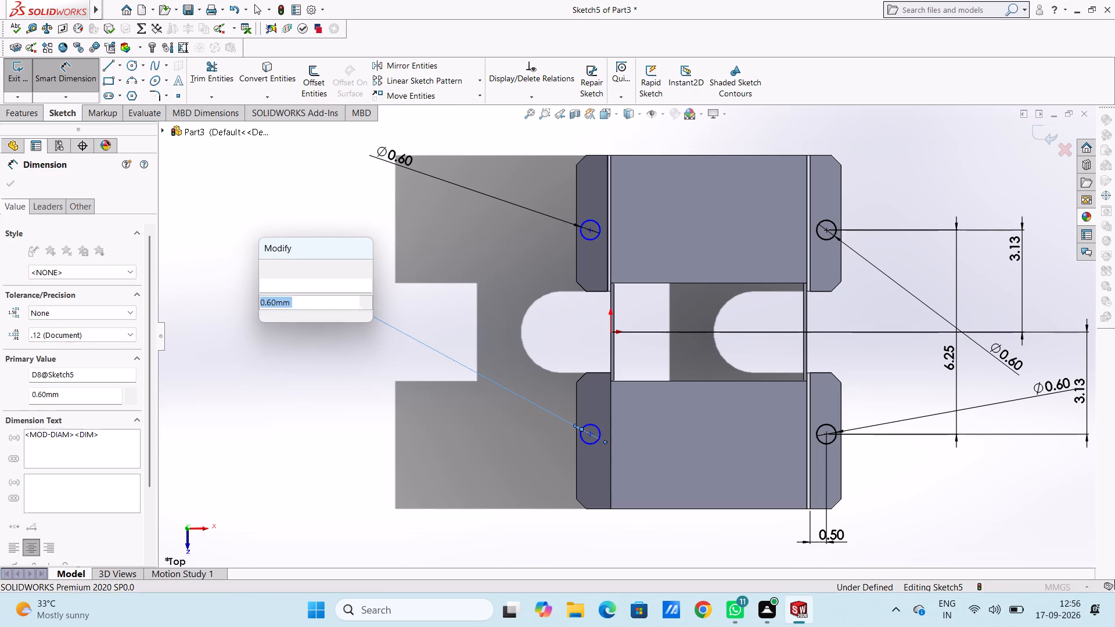
pyautogui.click(260, 262)
pyautogui.click(305, 192)
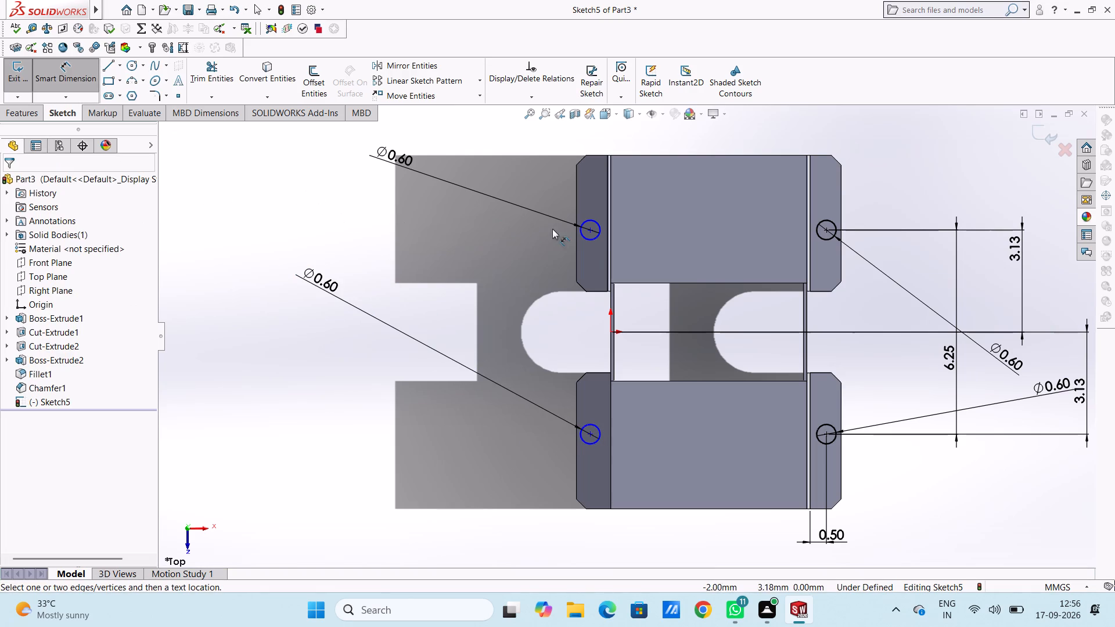
# Dimension the spacing between the centres of the two origin-side circles, keeping the proposed 6.25 mm.
pyautogui.click(591, 230)
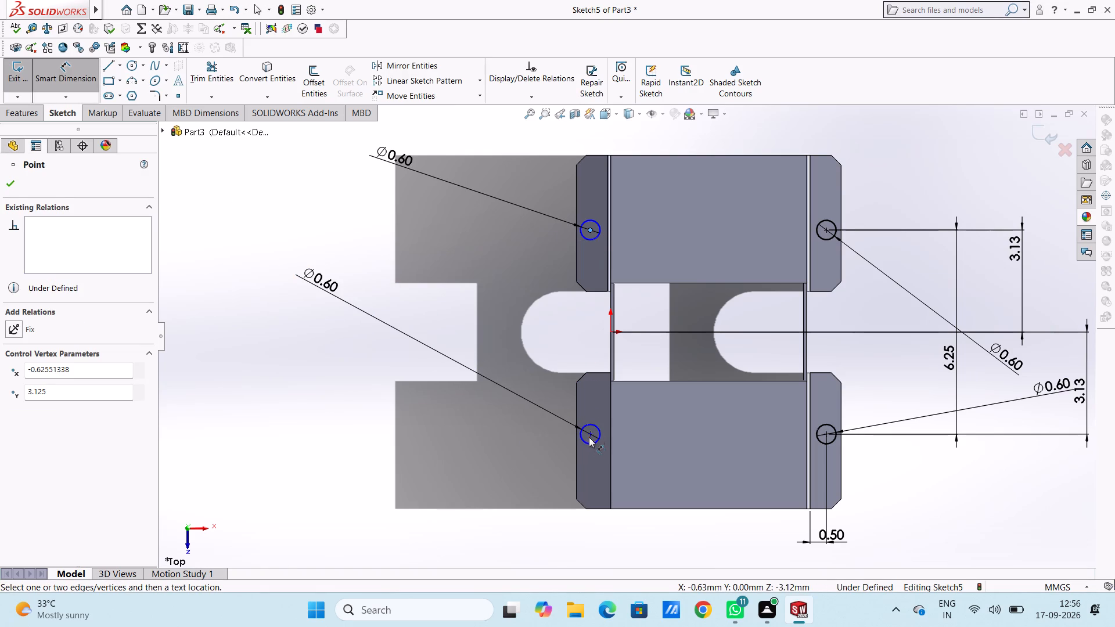
pyautogui.click(589, 437)
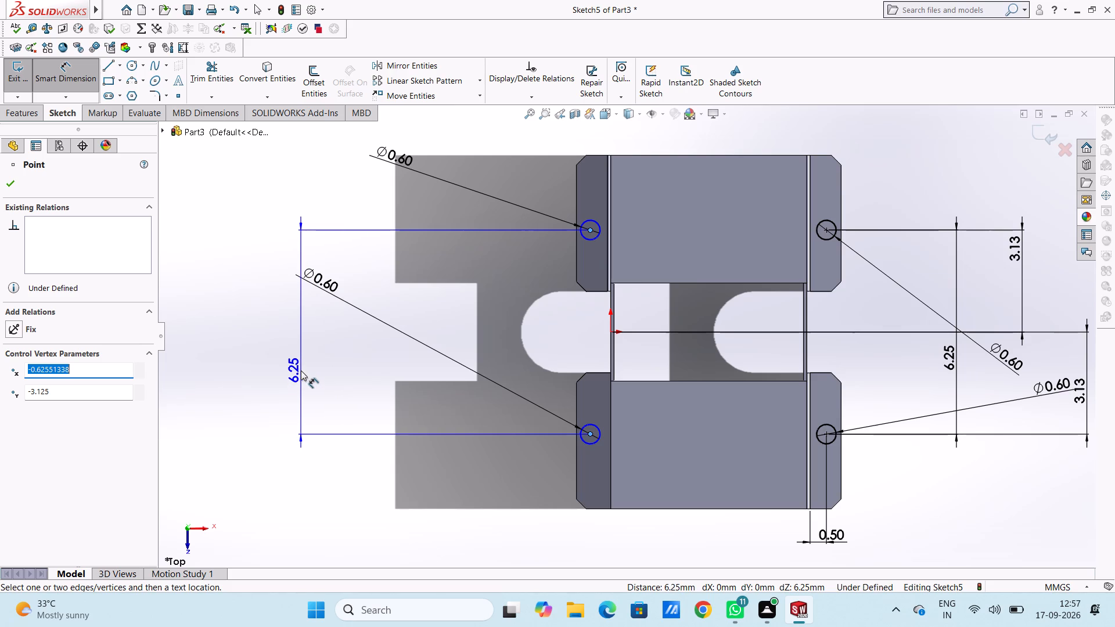
pyautogui.click(301, 370)
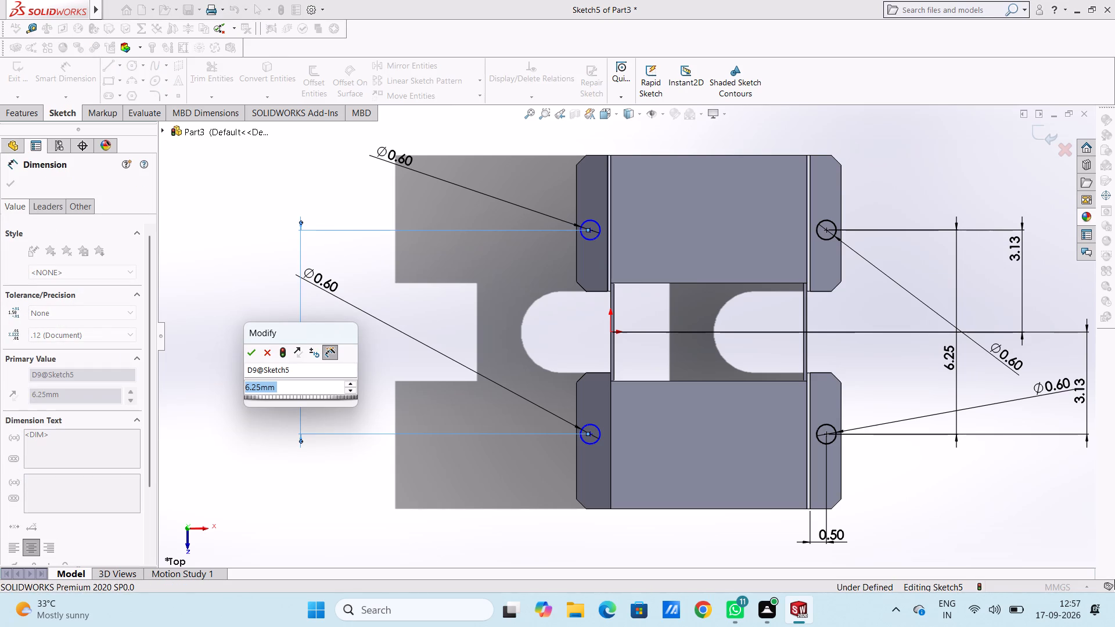
pyautogui.click(255, 353)
pyautogui.click(246, 319)
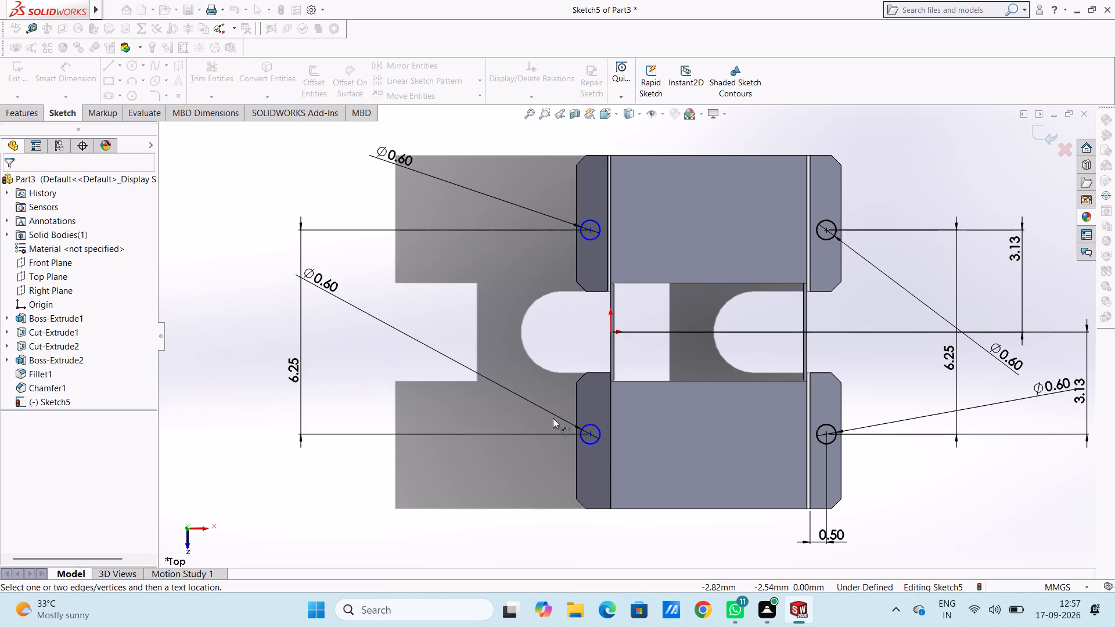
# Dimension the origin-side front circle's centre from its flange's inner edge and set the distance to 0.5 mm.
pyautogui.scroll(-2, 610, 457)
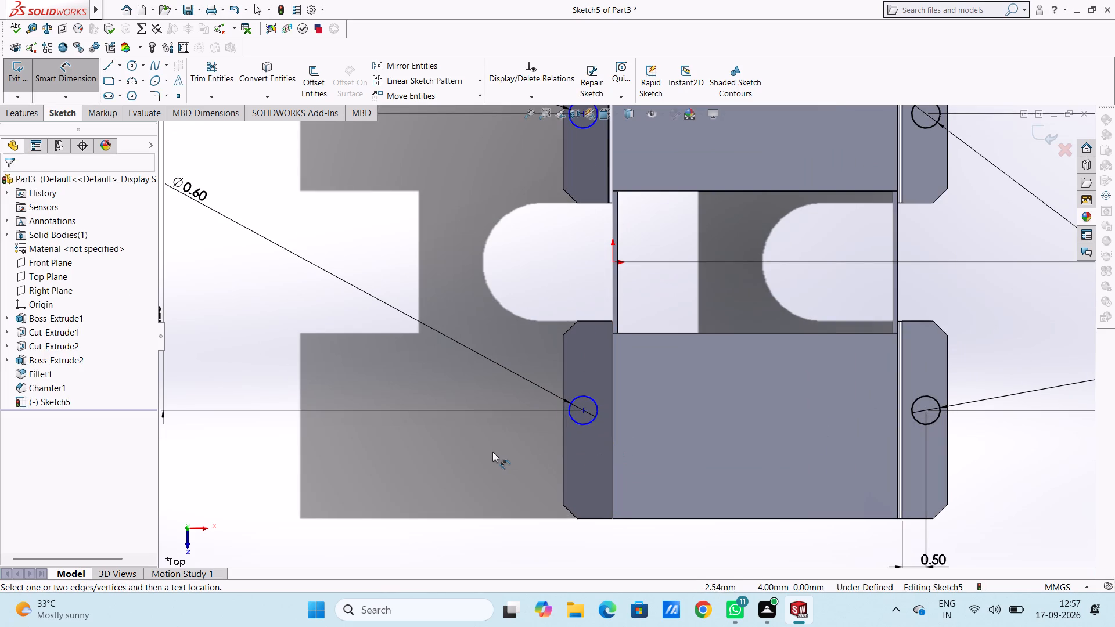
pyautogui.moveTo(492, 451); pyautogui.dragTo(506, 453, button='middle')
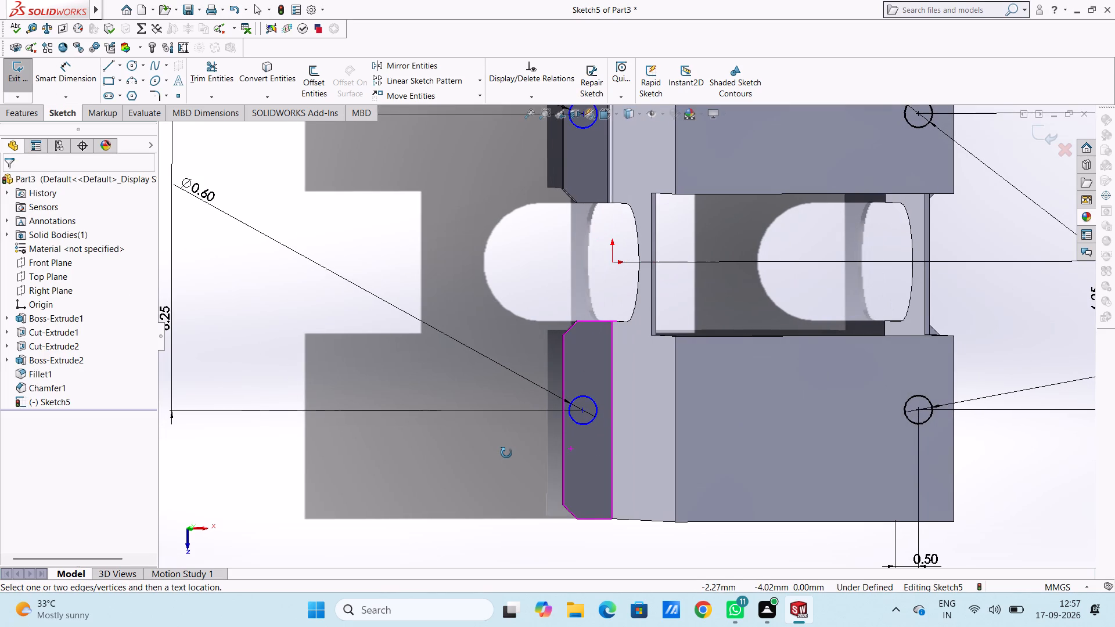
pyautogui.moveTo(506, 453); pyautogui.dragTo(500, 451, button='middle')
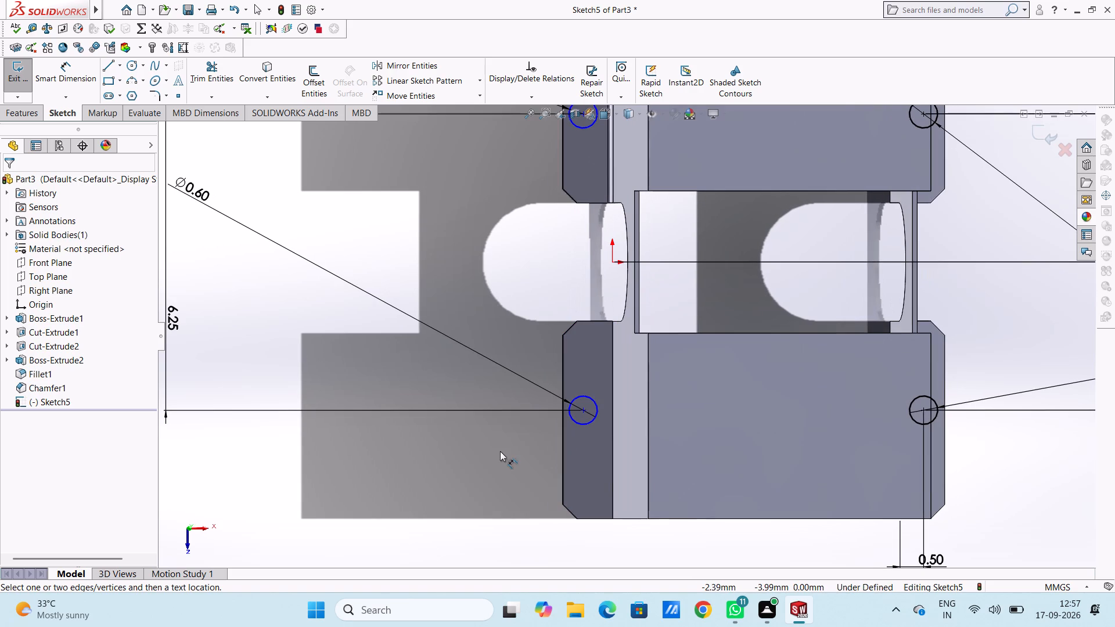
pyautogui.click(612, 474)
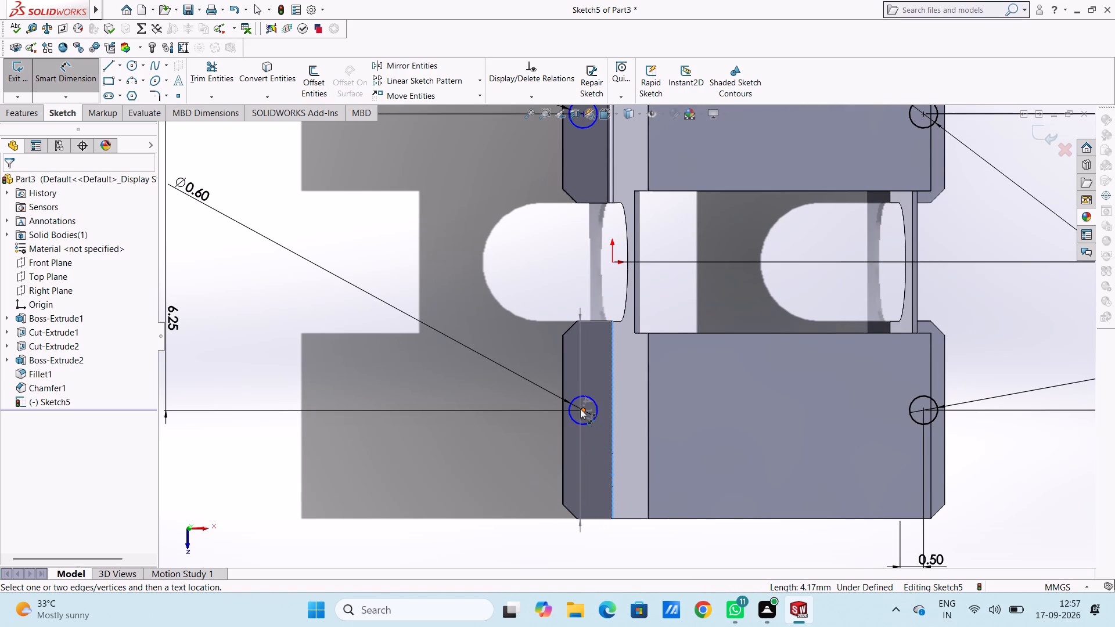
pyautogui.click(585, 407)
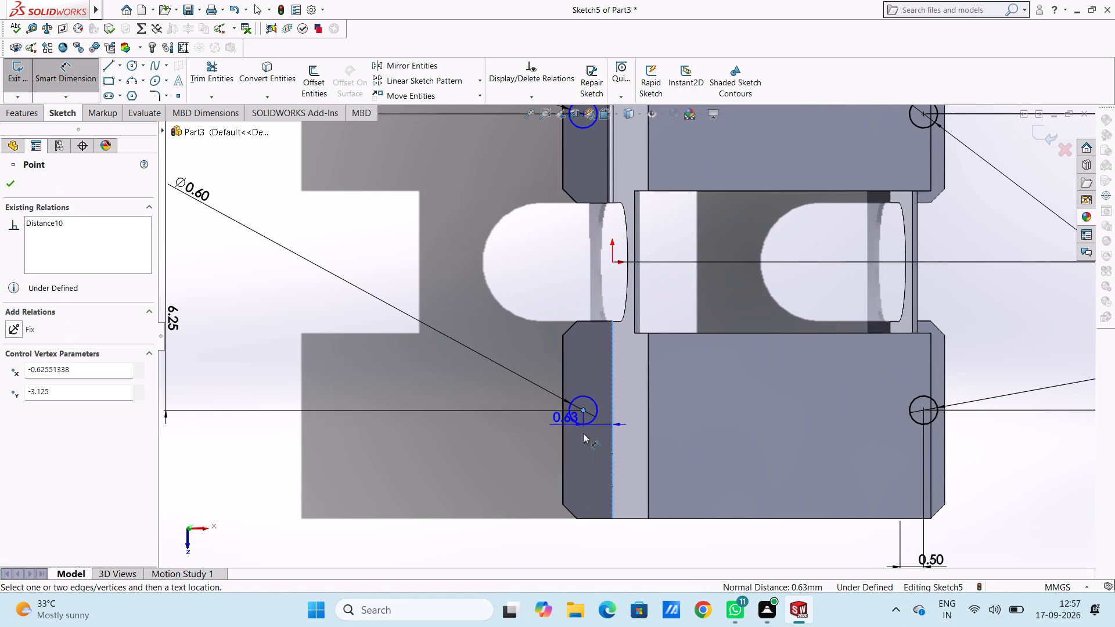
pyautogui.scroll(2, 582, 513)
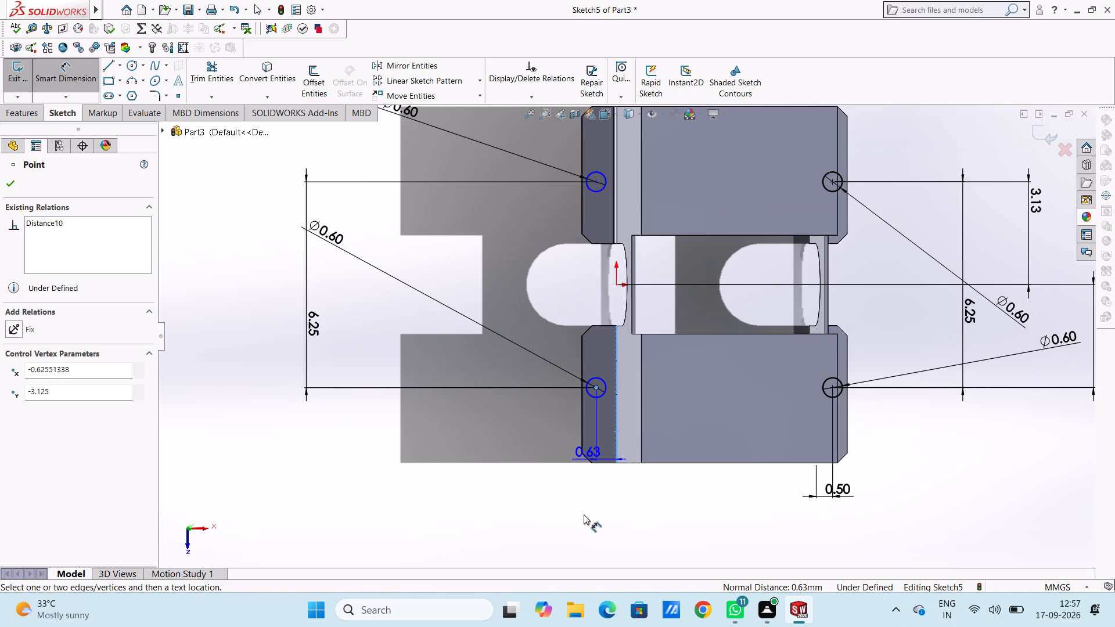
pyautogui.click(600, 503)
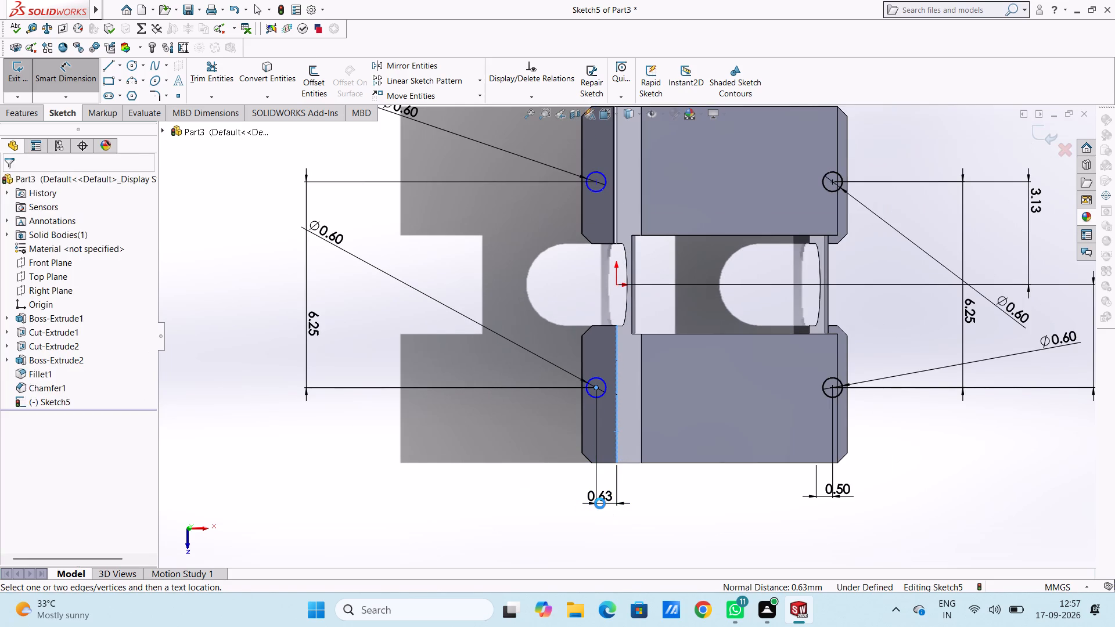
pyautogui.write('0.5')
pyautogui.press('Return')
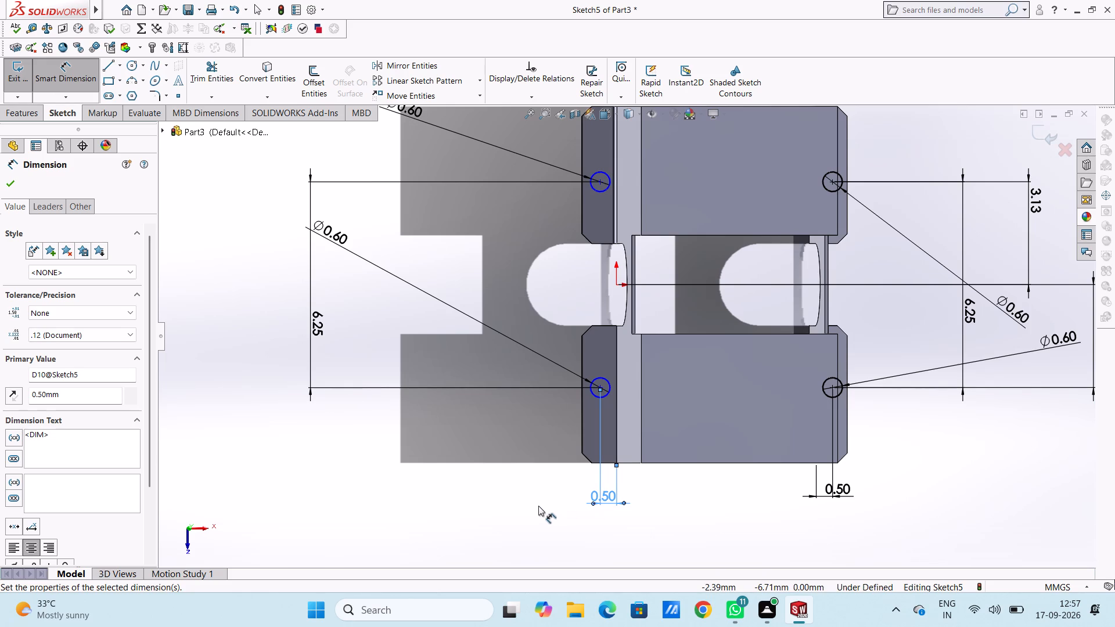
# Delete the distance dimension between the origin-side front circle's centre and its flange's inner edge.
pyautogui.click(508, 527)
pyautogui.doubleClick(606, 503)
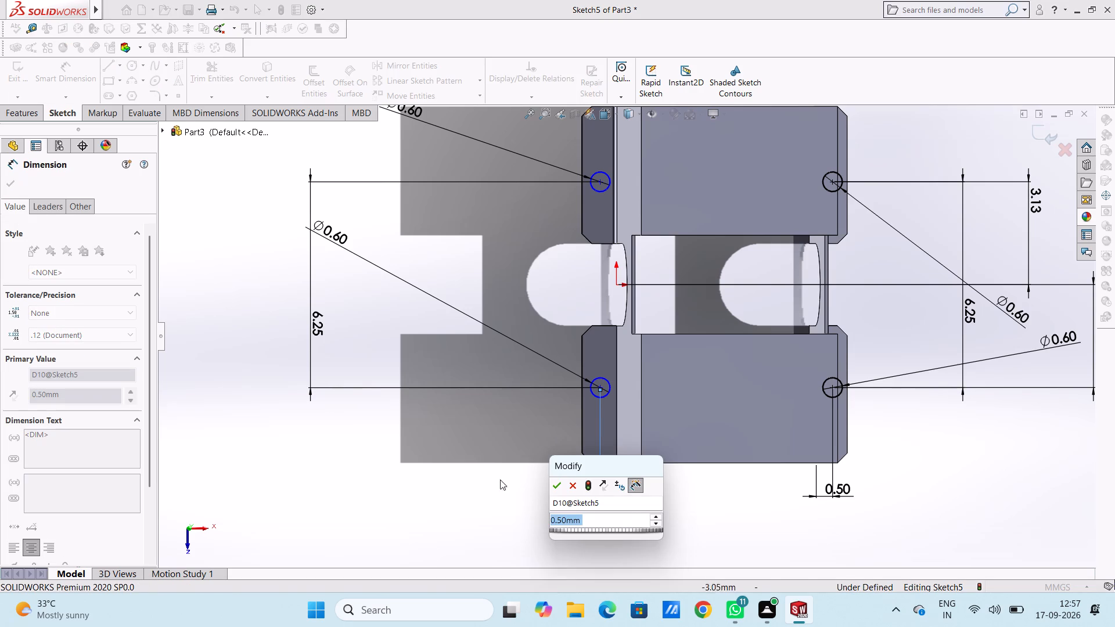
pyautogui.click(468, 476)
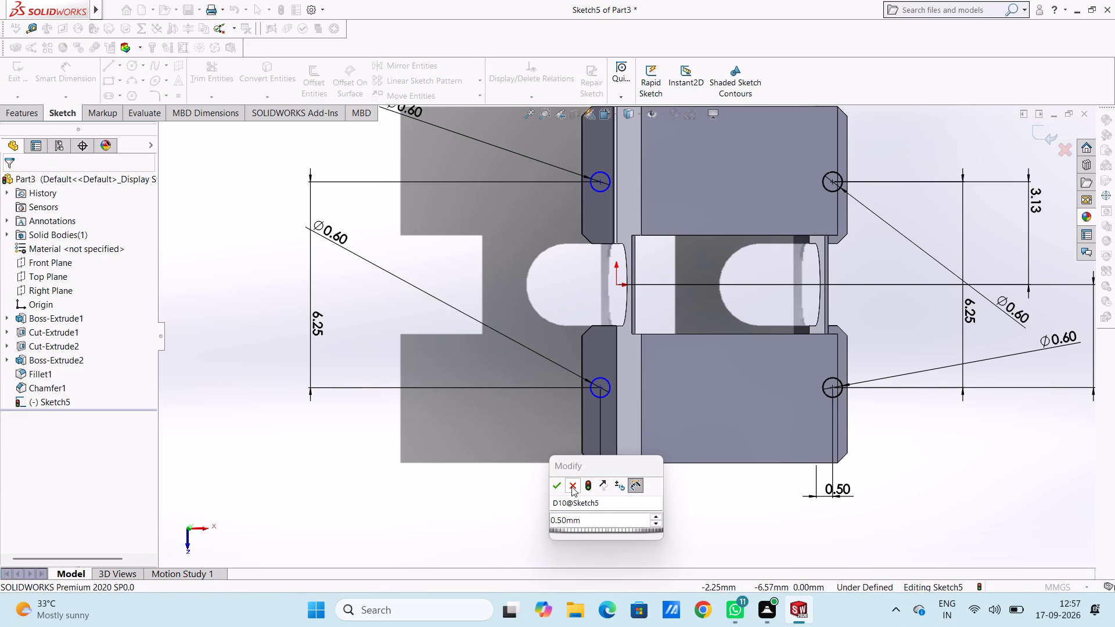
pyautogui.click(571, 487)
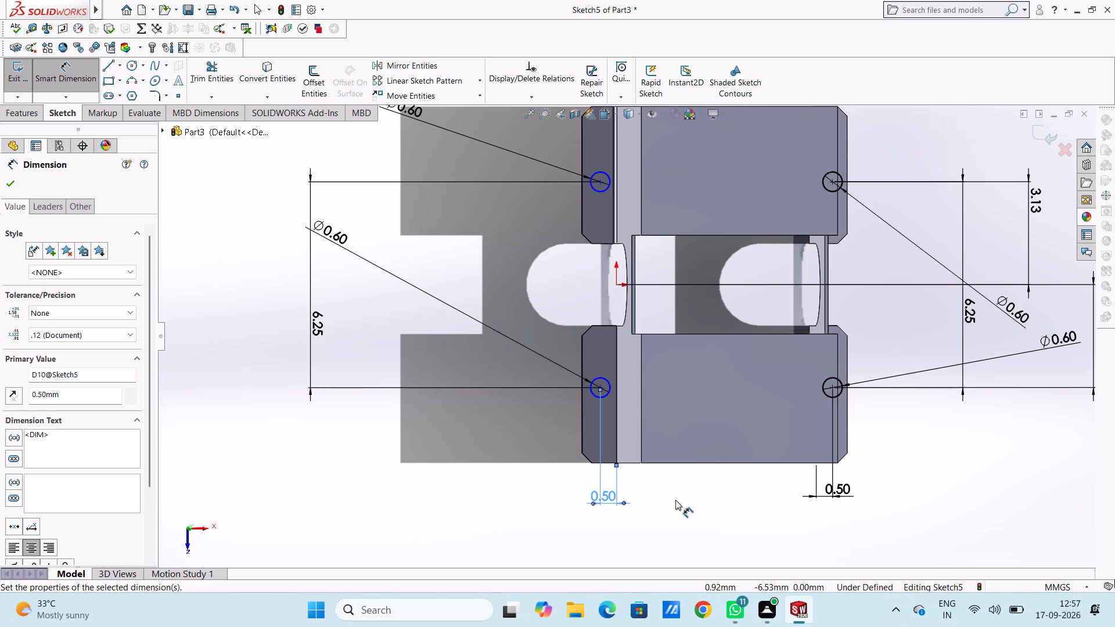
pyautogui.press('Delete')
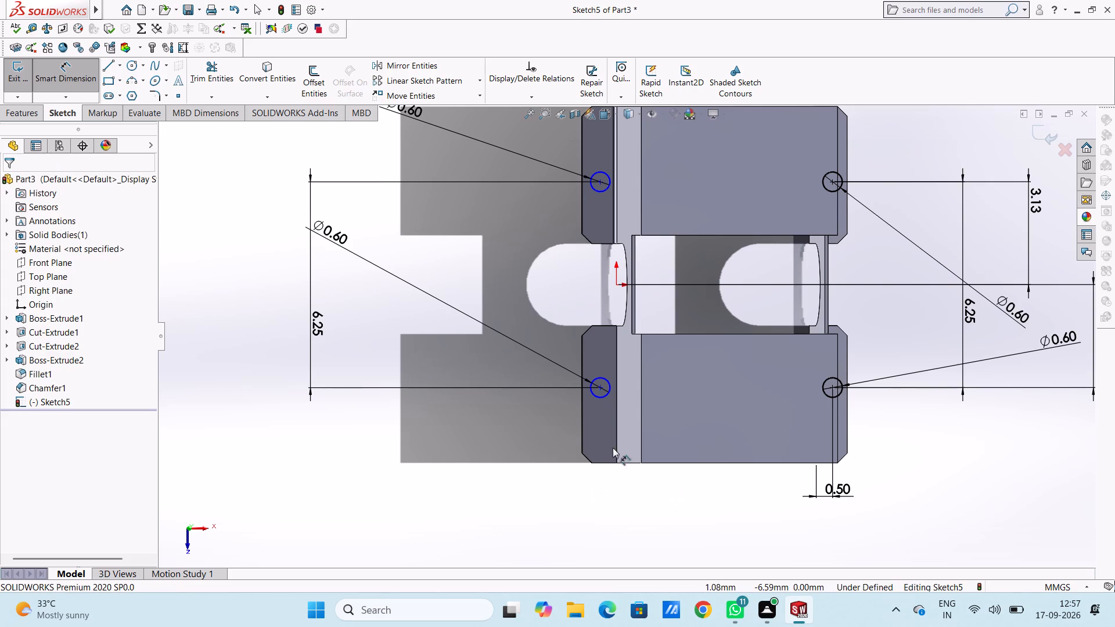
# Dimension the origin-side rear circle's centre from its flange's inner edge and set the distance to 0.5 mm.
pyautogui.scroll(-4, 594, 183)
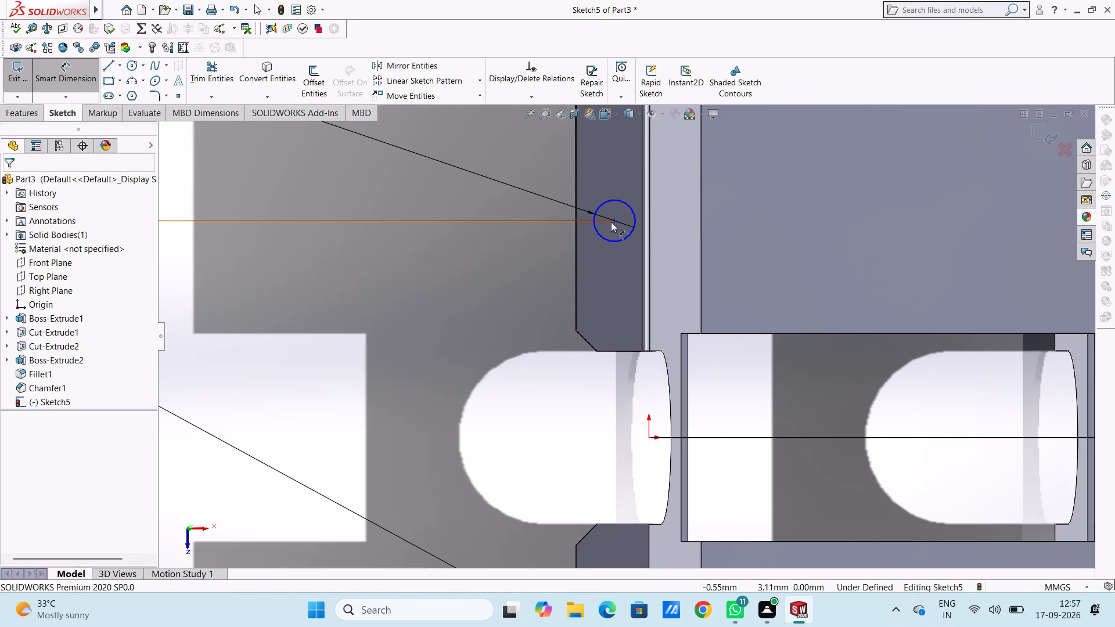
pyautogui.click(614, 220)
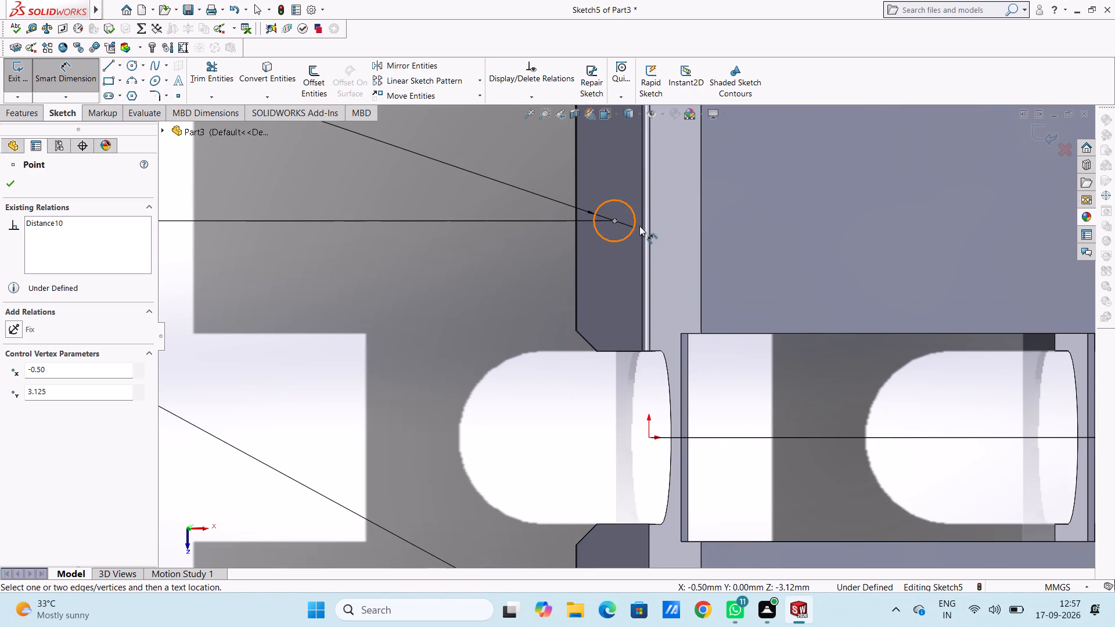
pyautogui.click(641, 226)
pyautogui.scroll(4, 617, 167)
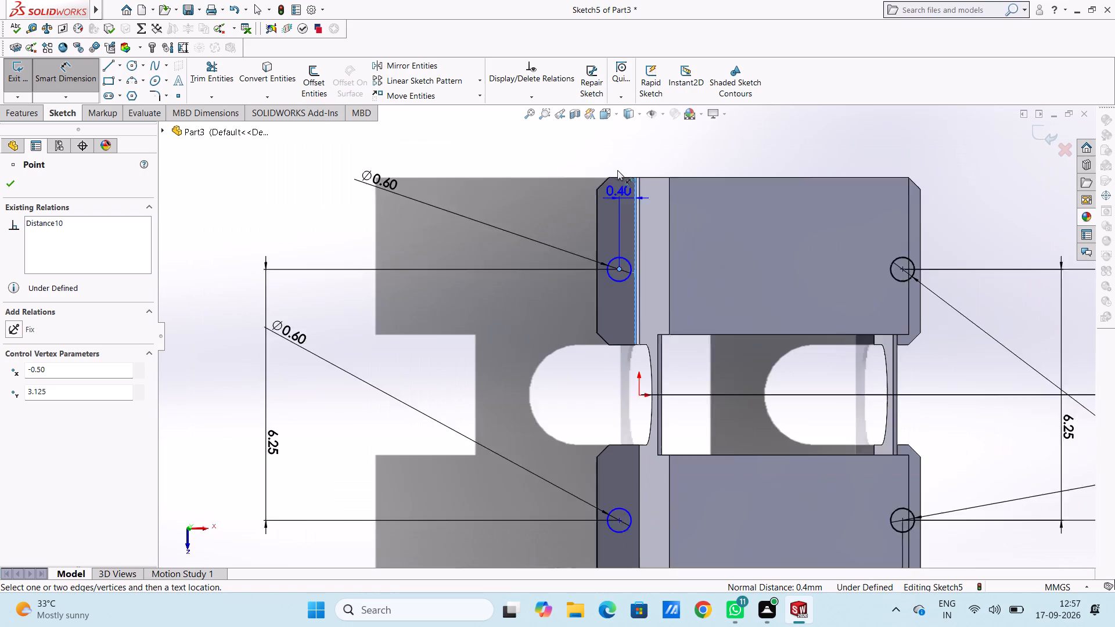
pyautogui.click(621, 145)
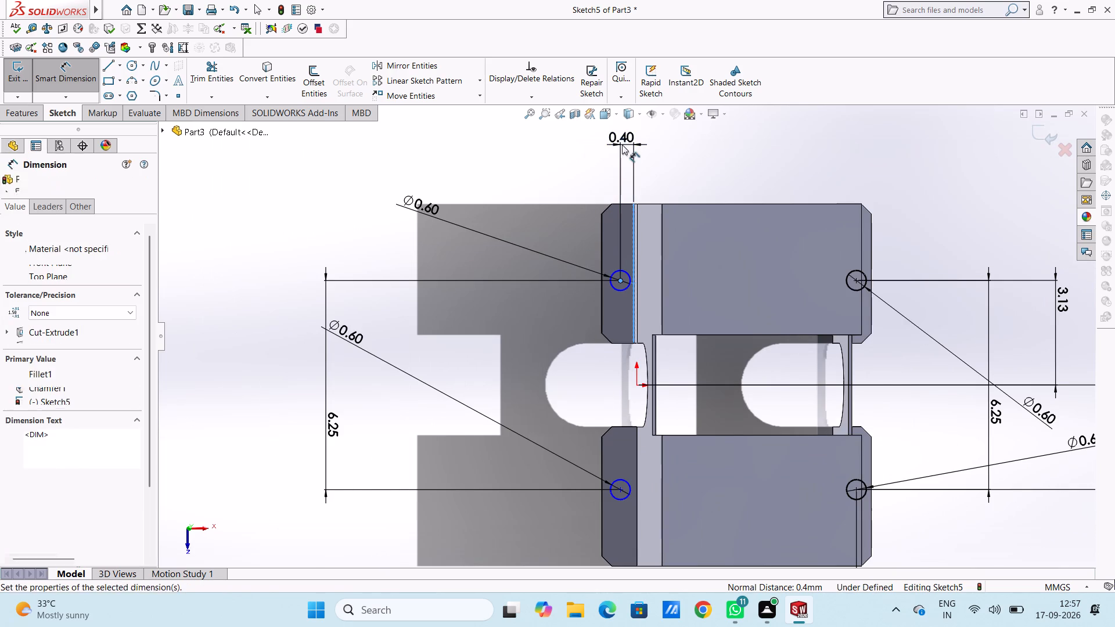
pyautogui.write('0.5')
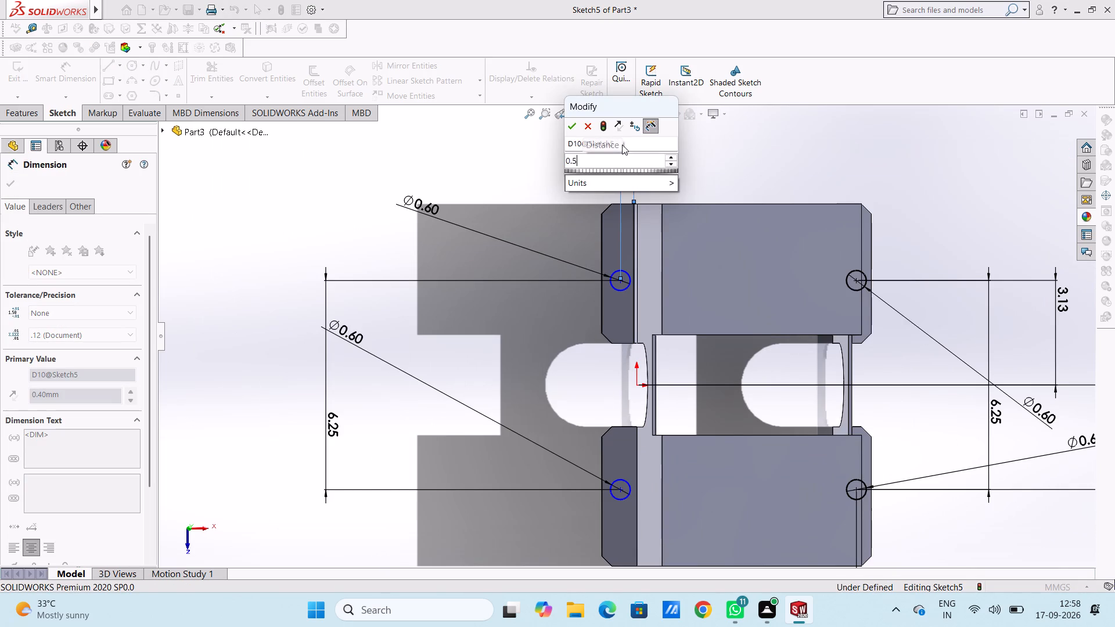
pyautogui.press('Return')
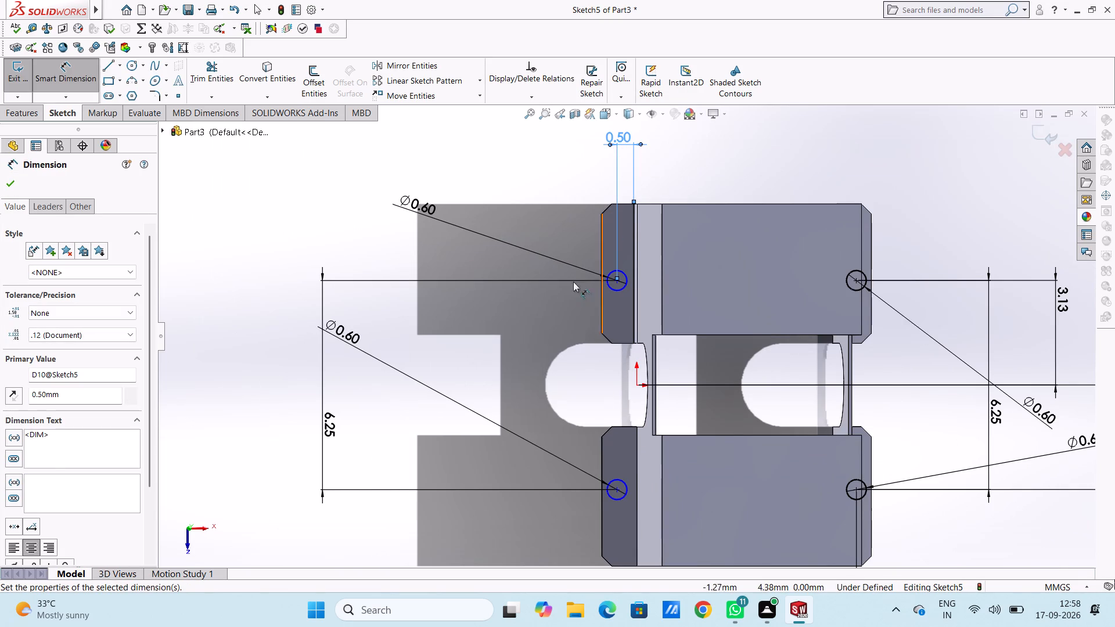
pyautogui.click(566, 348)
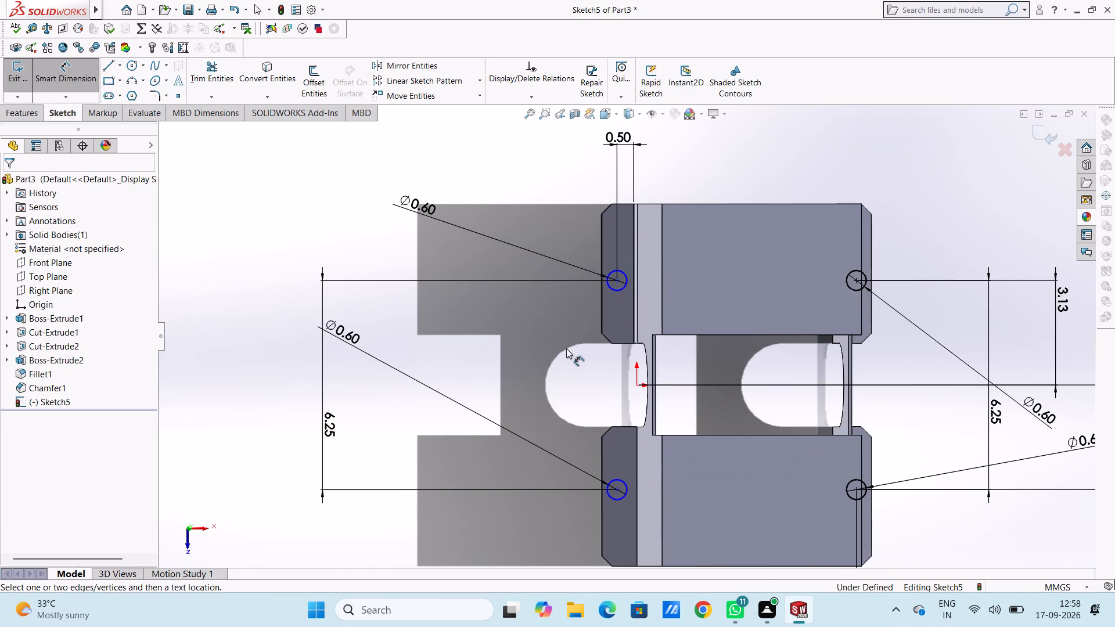
# Dimension both origin-side circle centres front-to-back from the origin, keeping the proposed 3.13 mm for each.
pyautogui.scroll(1, 594, 351)
pyautogui.moveTo(594, 351); pyautogui.dragTo(585, 353, button='middle')
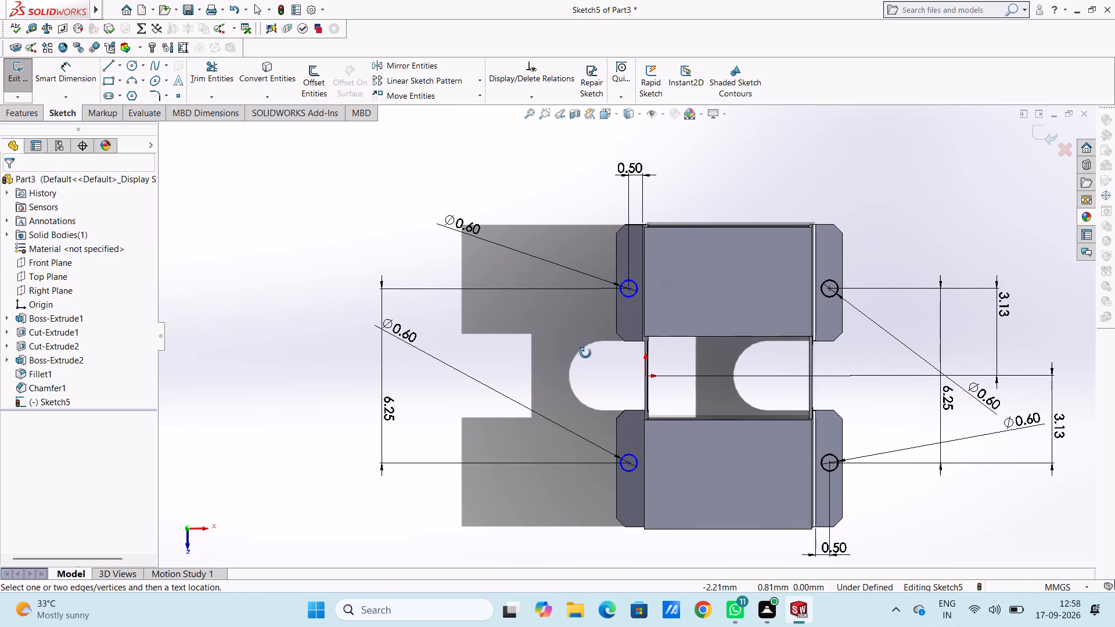
pyautogui.moveTo(585, 353); pyautogui.dragTo(586, 353, button='middle')
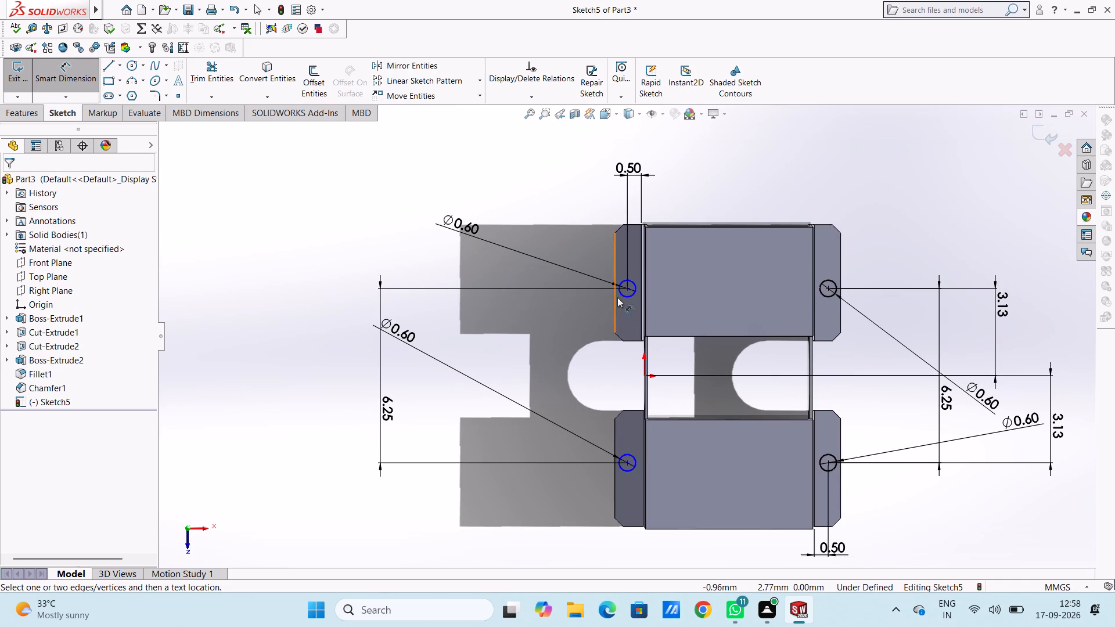
pyautogui.click(628, 289)
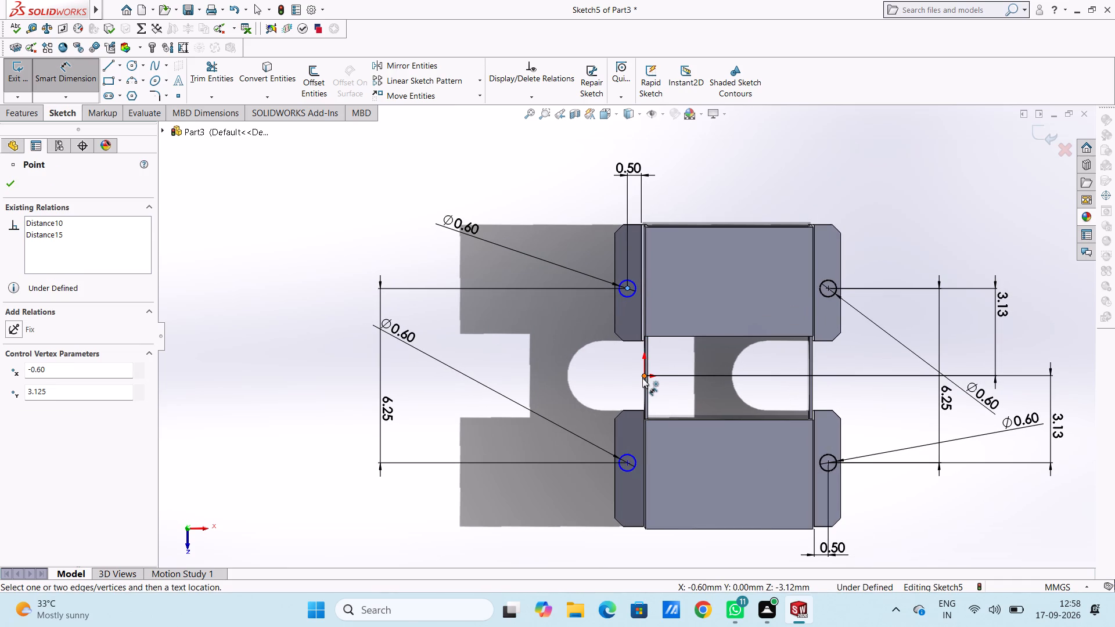
pyautogui.click(643, 378)
pyautogui.click(261, 343)
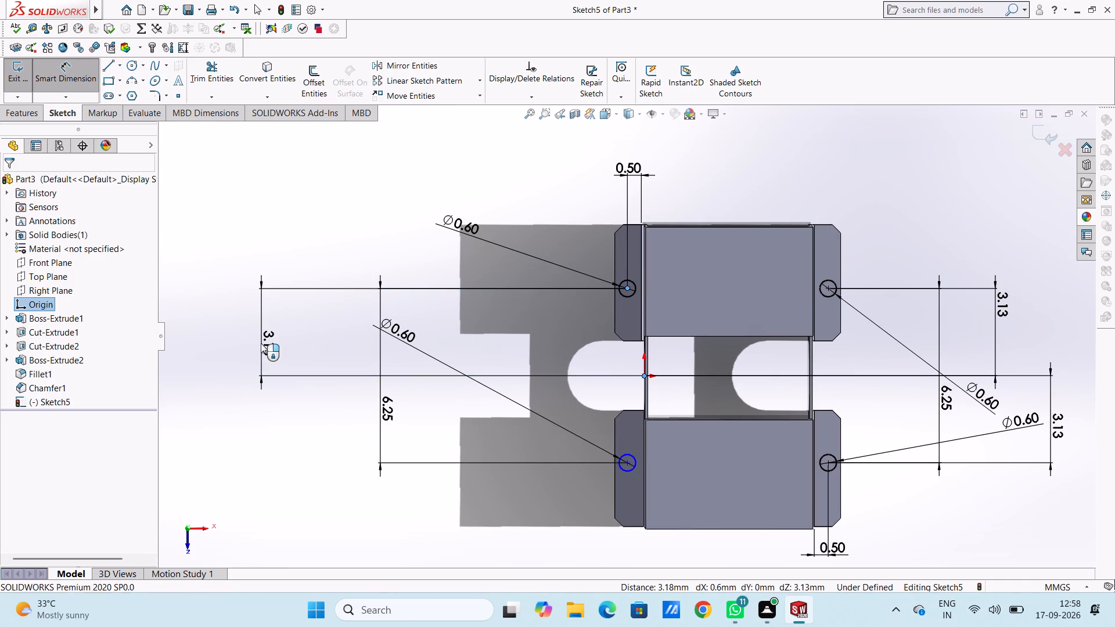
pyautogui.click(210, 330)
pyautogui.click(292, 247)
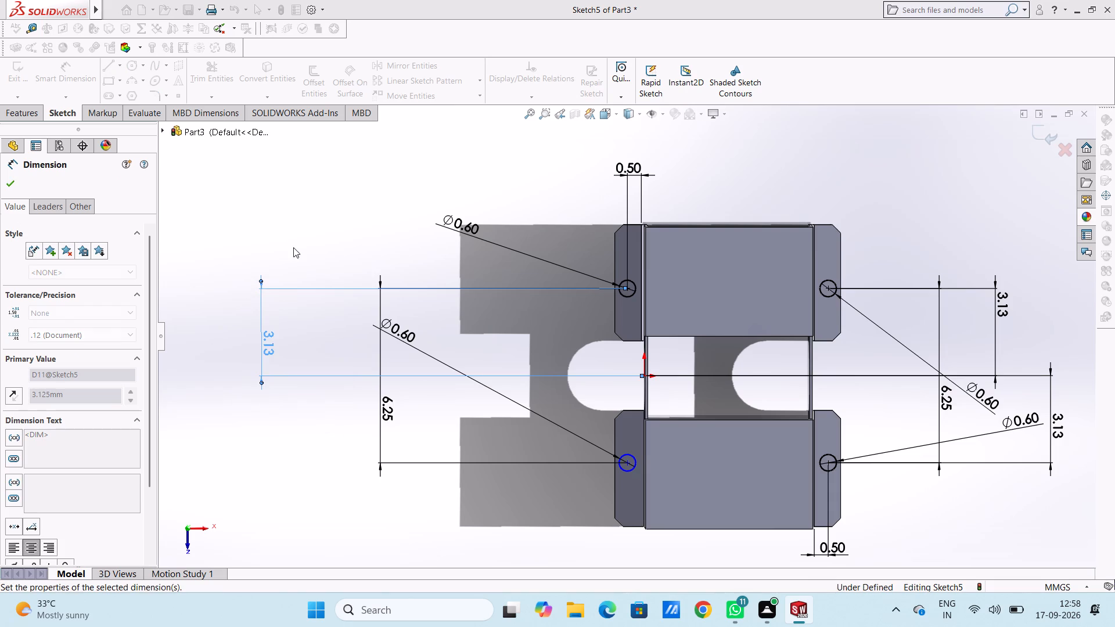
pyautogui.click(643, 374)
pyautogui.click(629, 460)
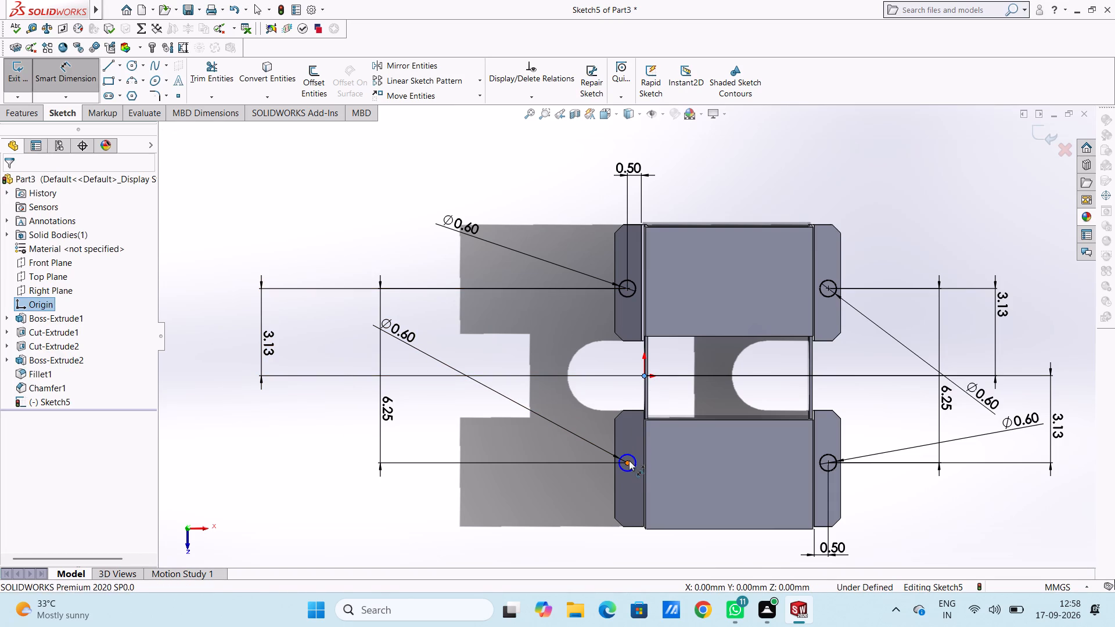
pyautogui.click(314, 452)
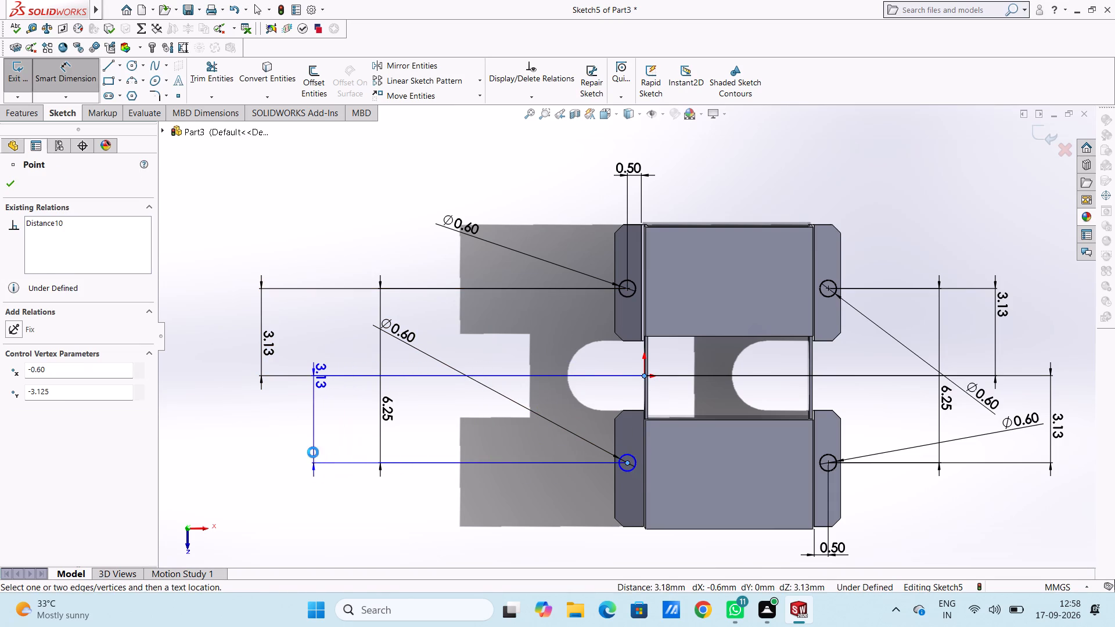
pyautogui.click(267, 433)
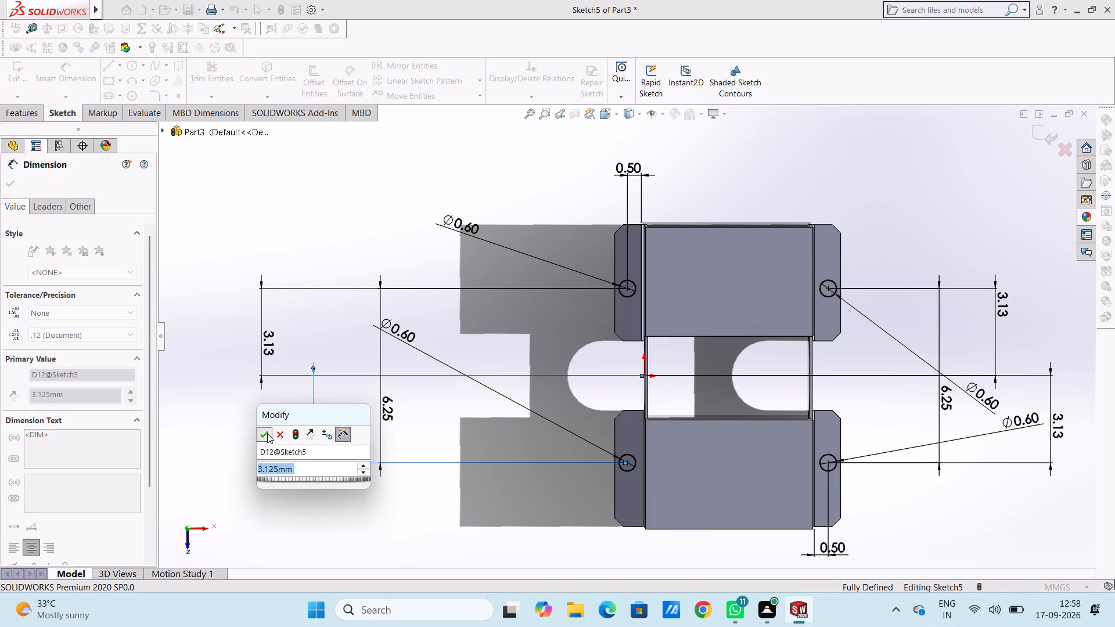
pyautogui.click(348, 327)
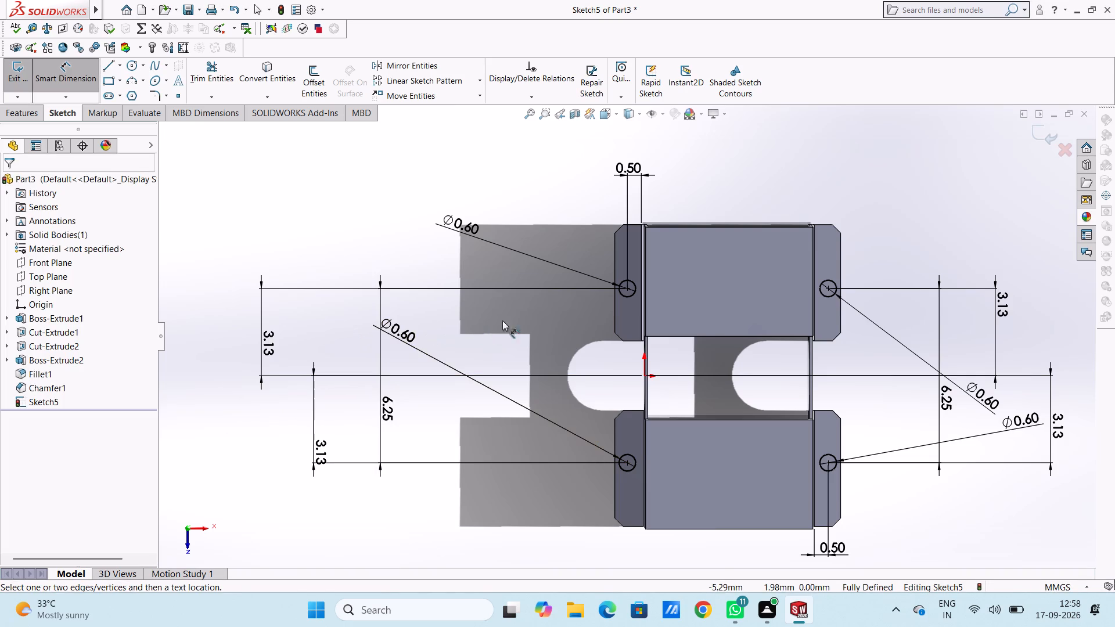
# Cut-extrude the four flange circles to a blind depth of 0.5 mm to make the flange holes.
pyautogui.middleClick(517, 317)
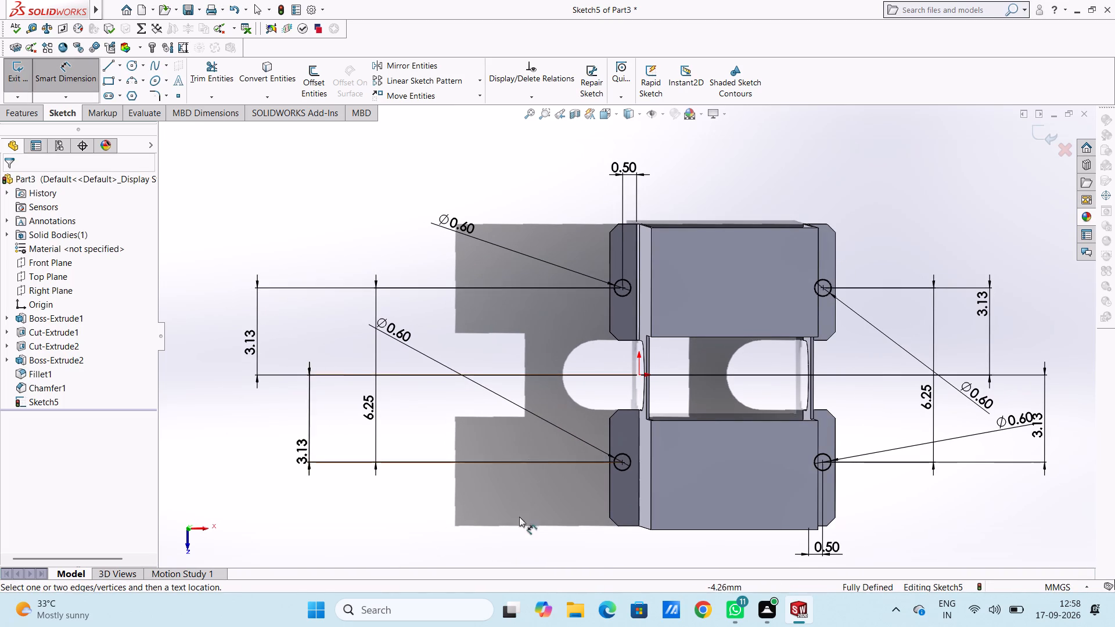
pyautogui.scroll(1, 519, 539)
pyautogui.moveTo(488, 509); pyautogui.dragTo(474, 481, button='middle')
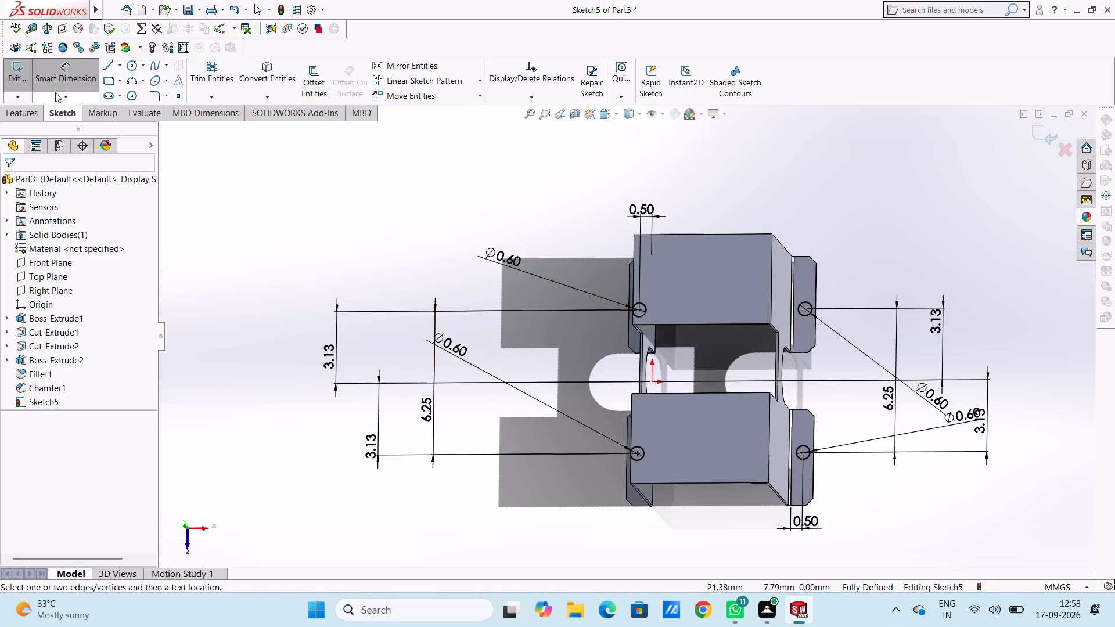
pyautogui.click(17, 110)
pyautogui.click(197, 75)
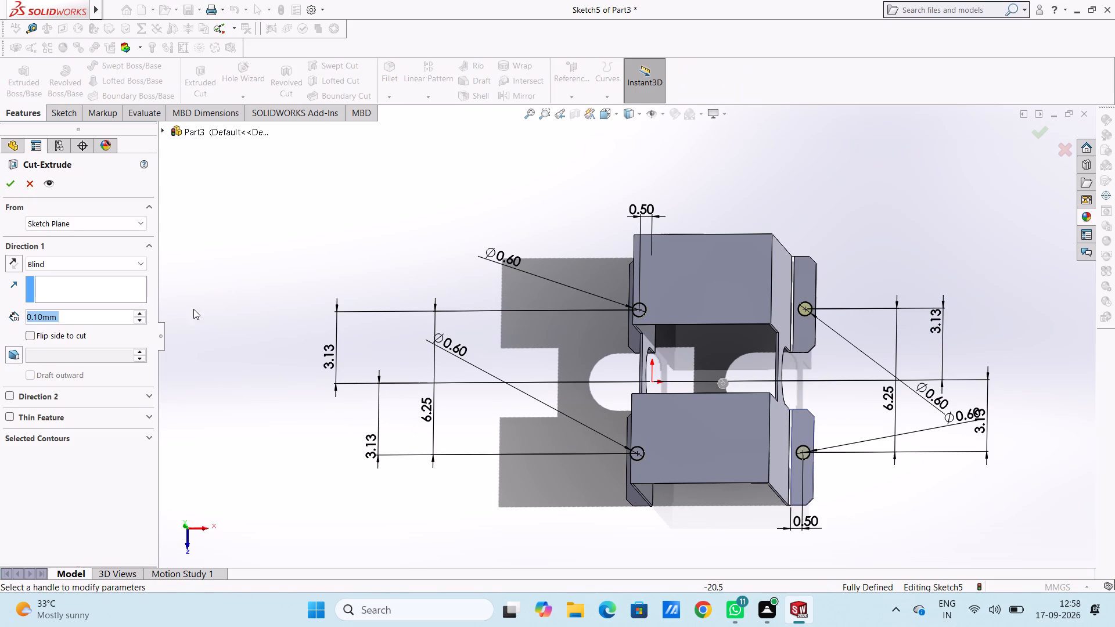
pyautogui.write('0.5')
pyautogui.press('Return')
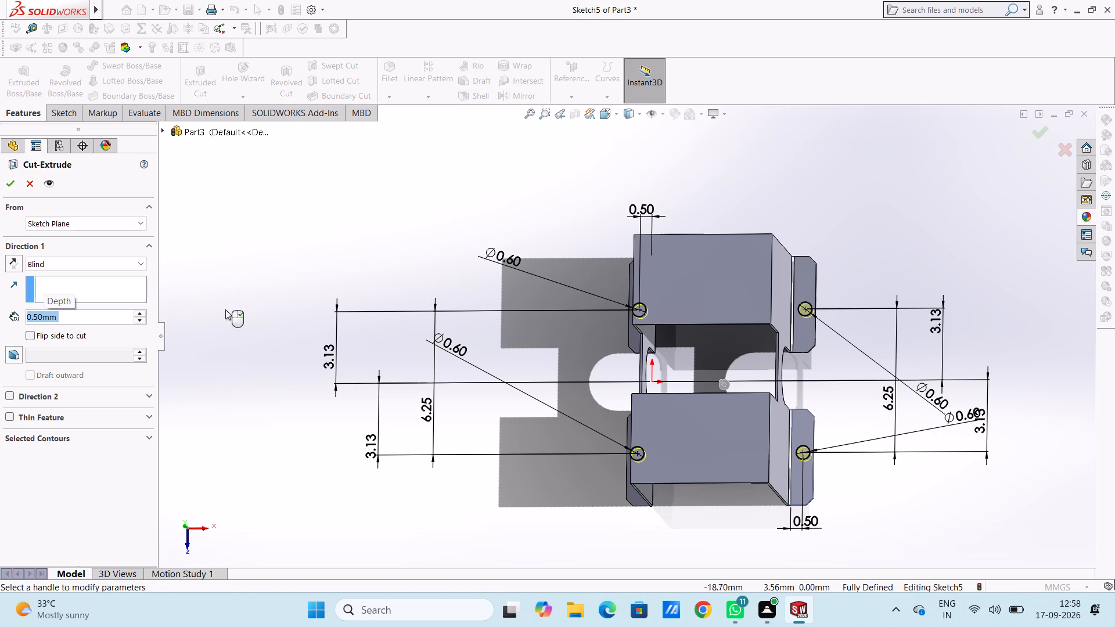
pyautogui.moveTo(337, 259); pyautogui.dragTo(282, 272, button='middle')
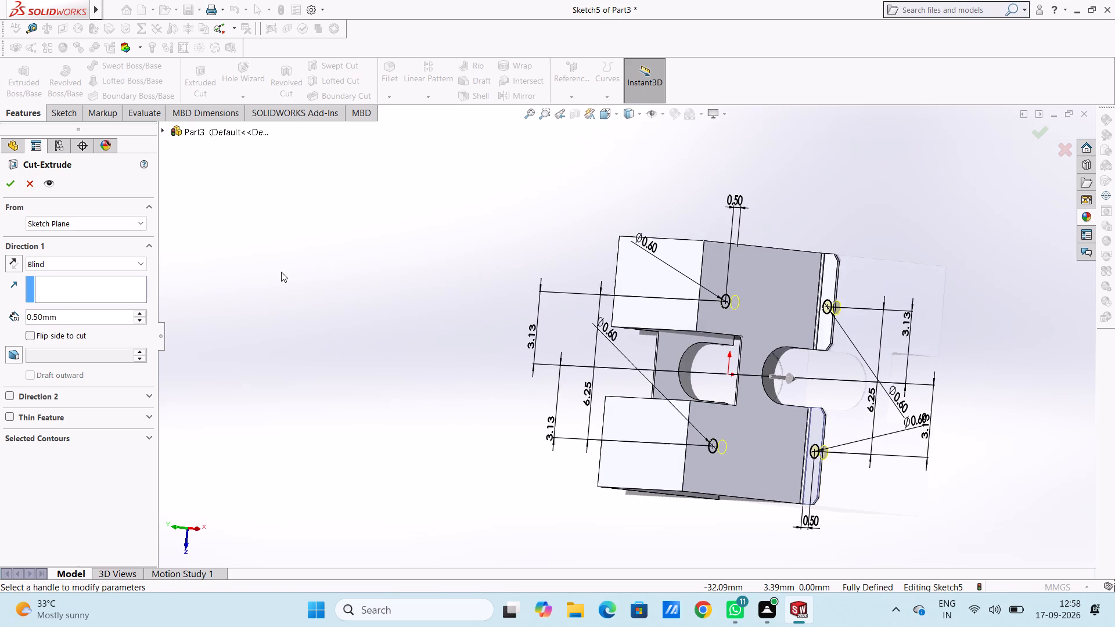
pyautogui.click(8, 183)
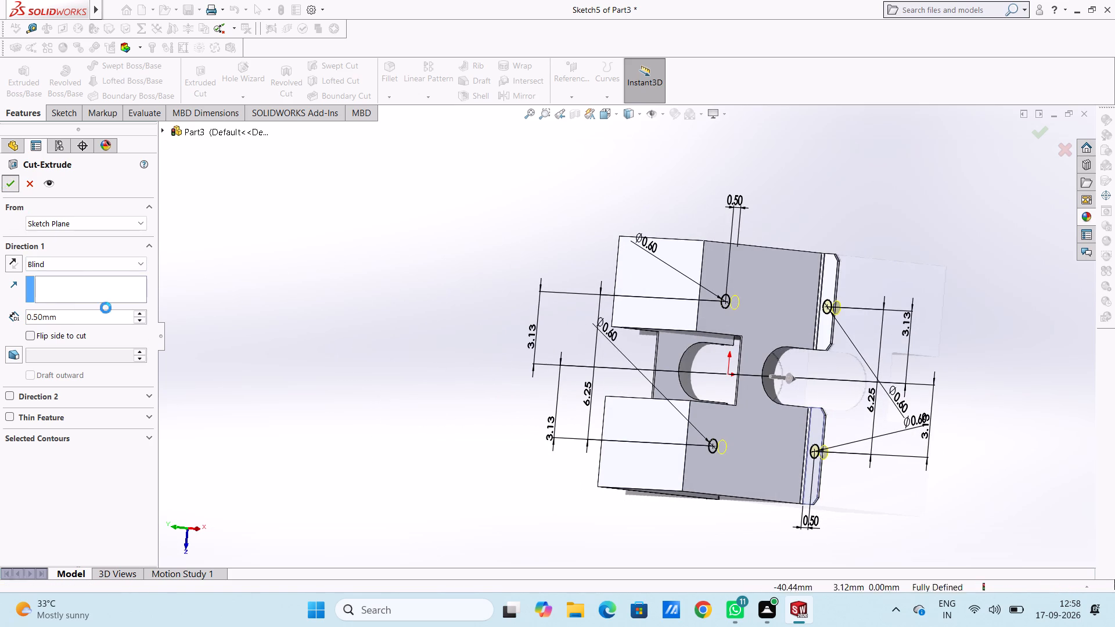
pyautogui.click(255, 297)
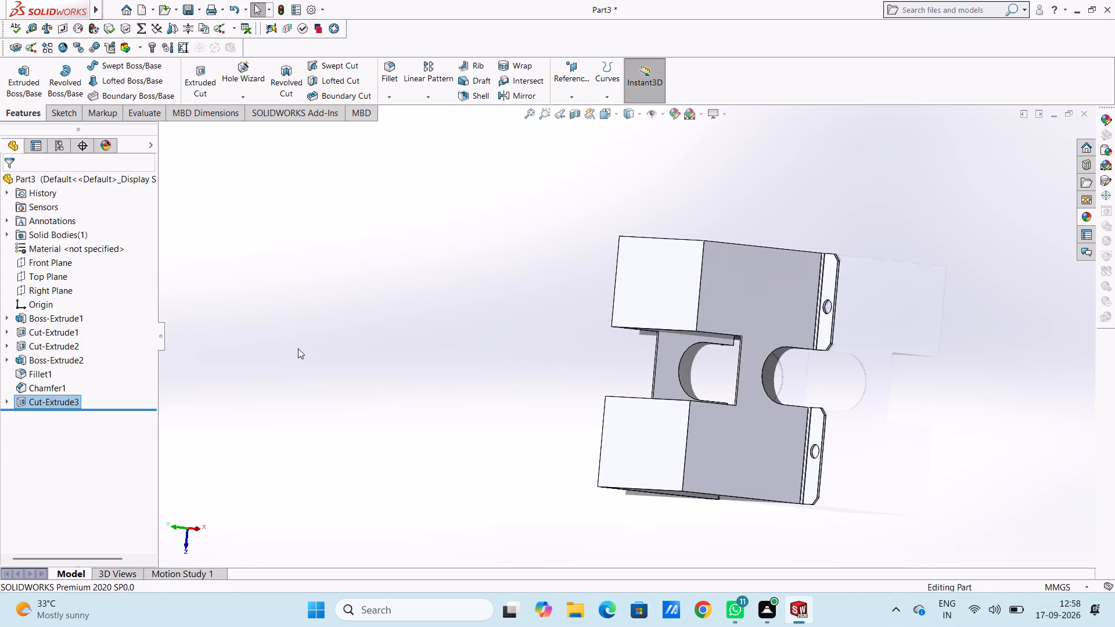
# Fillet the edge where the origin-side front flange meets the block wall with a 0.1 mm radius.
pyautogui.hotkey('ctrl', '5')
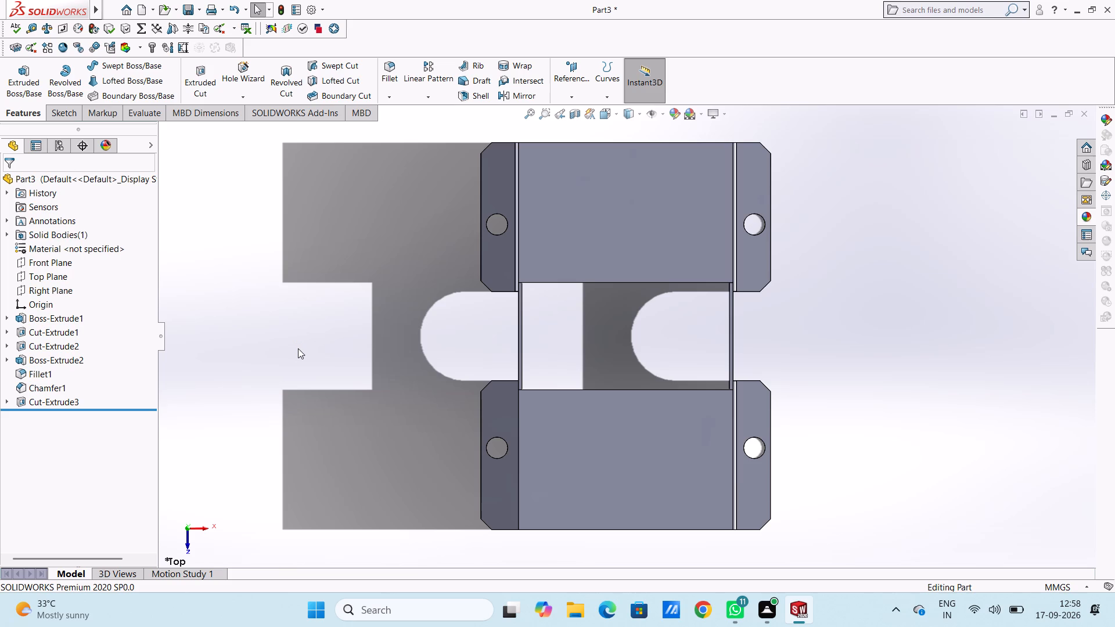
pyautogui.moveTo(306, 477); pyautogui.dragTo(350, 462, button='middle')
pyautogui.scroll(1, 350, 462)
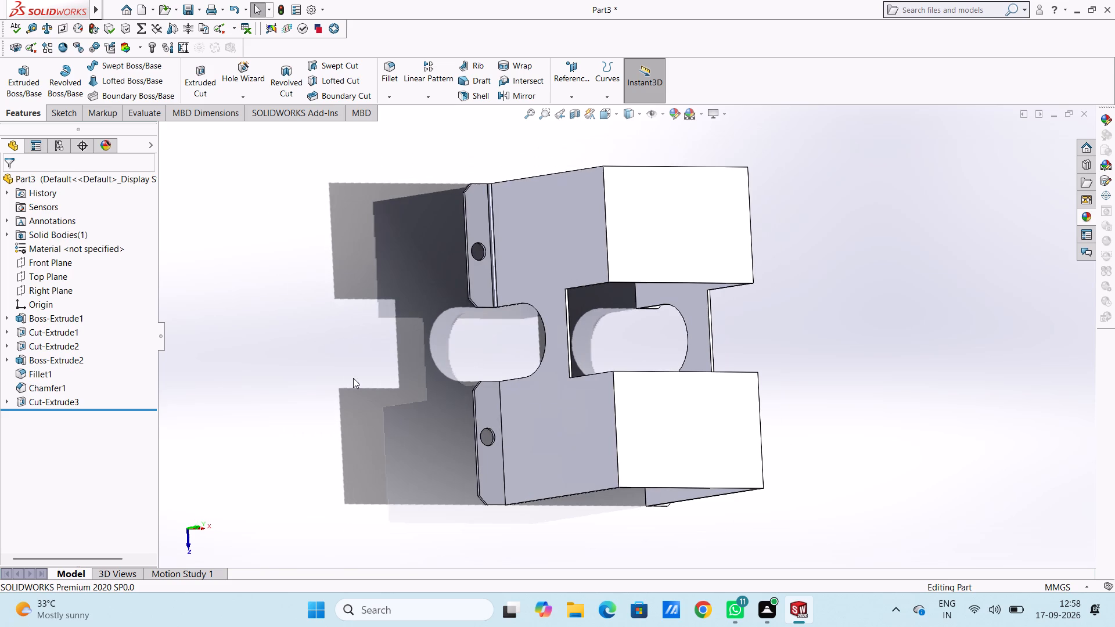
pyautogui.click(390, 66)
pyautogui.scroll(-2, 523, 473)
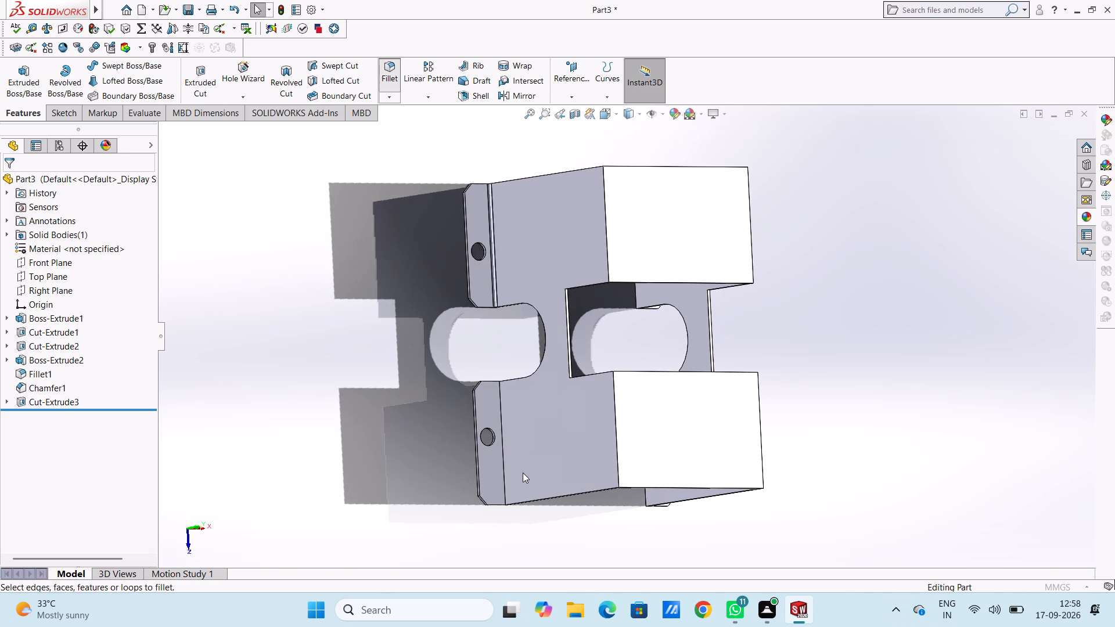
pyautogui.scroll(-2, 523, 473)
pyautogui.click(504, 417)
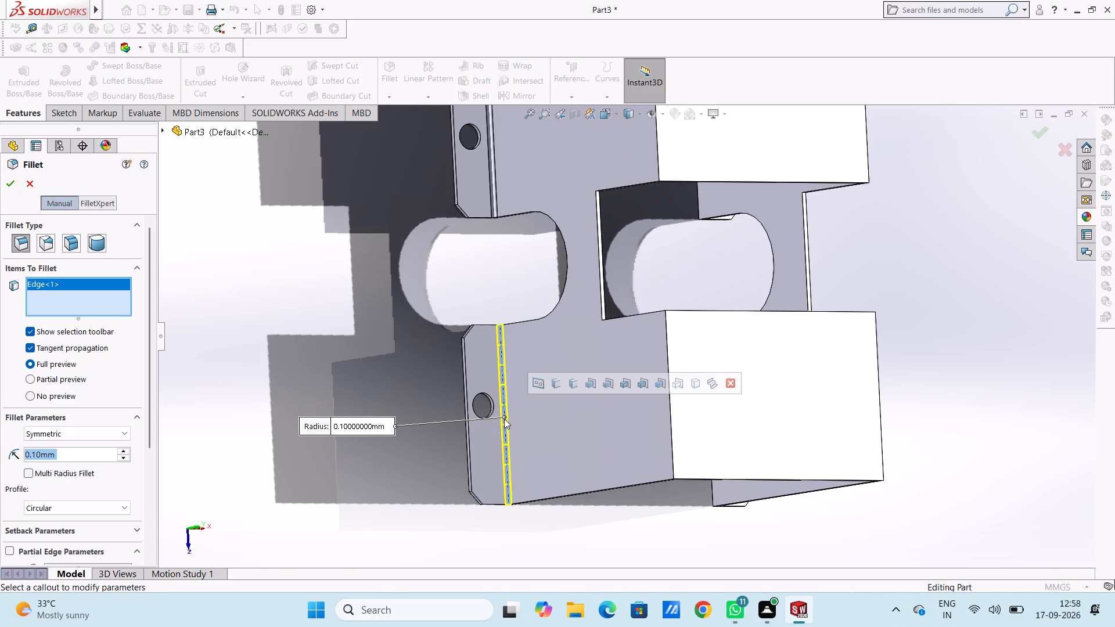
pyautogui.click(8, 185)
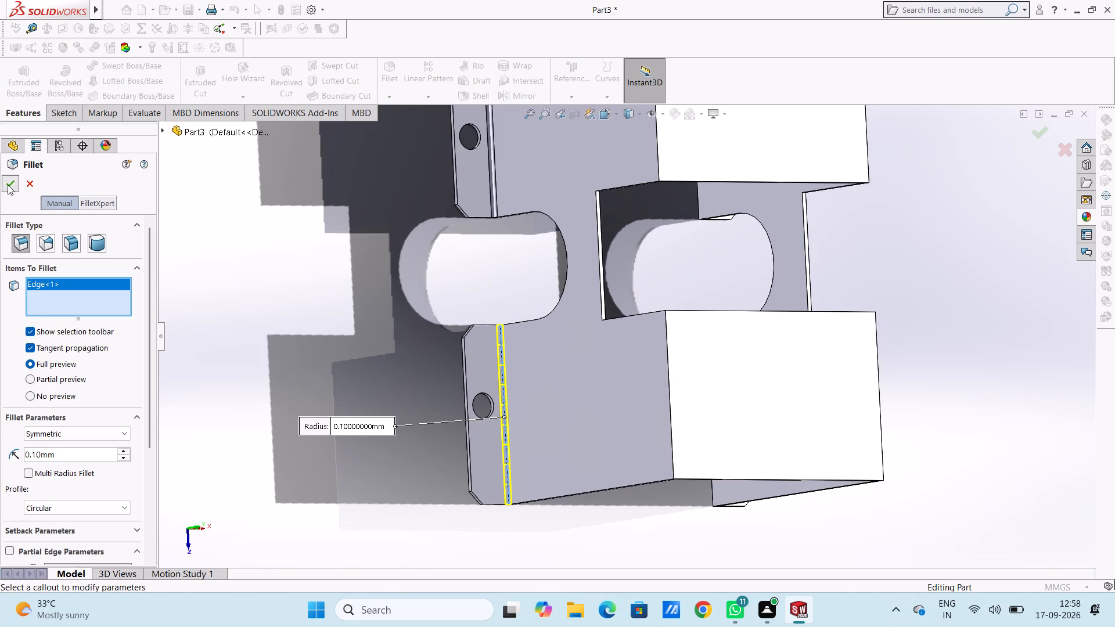
pyautogui.click(311, 305)
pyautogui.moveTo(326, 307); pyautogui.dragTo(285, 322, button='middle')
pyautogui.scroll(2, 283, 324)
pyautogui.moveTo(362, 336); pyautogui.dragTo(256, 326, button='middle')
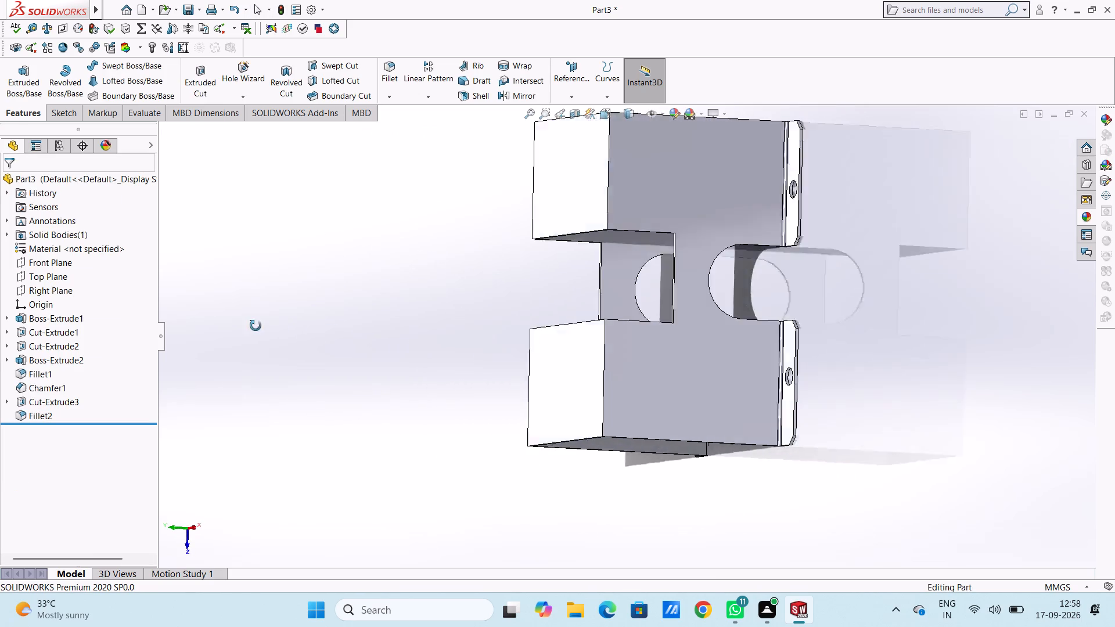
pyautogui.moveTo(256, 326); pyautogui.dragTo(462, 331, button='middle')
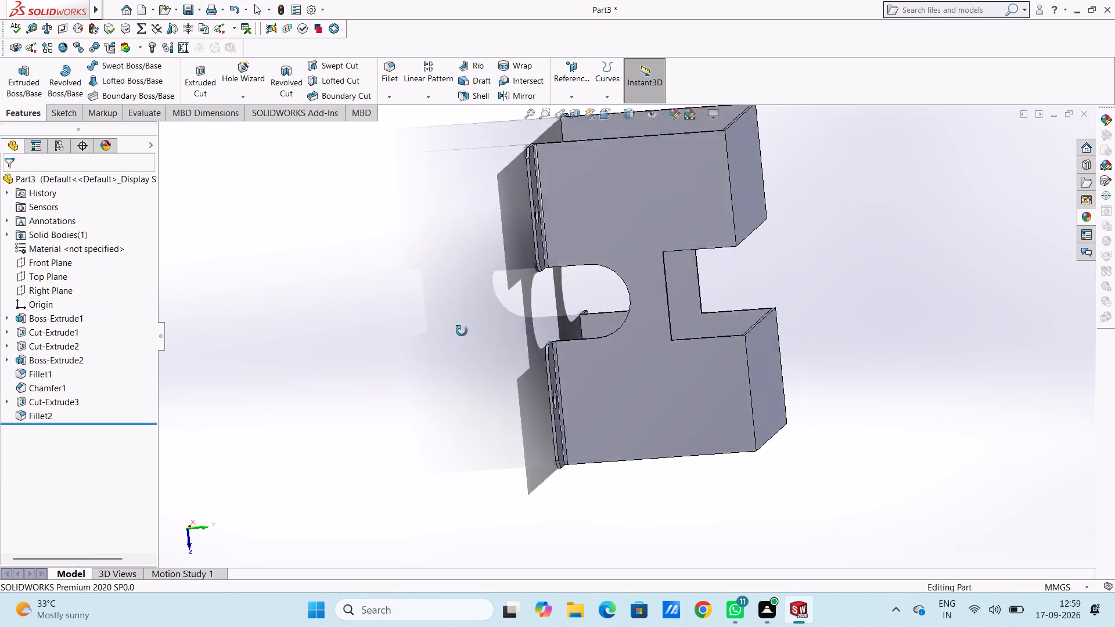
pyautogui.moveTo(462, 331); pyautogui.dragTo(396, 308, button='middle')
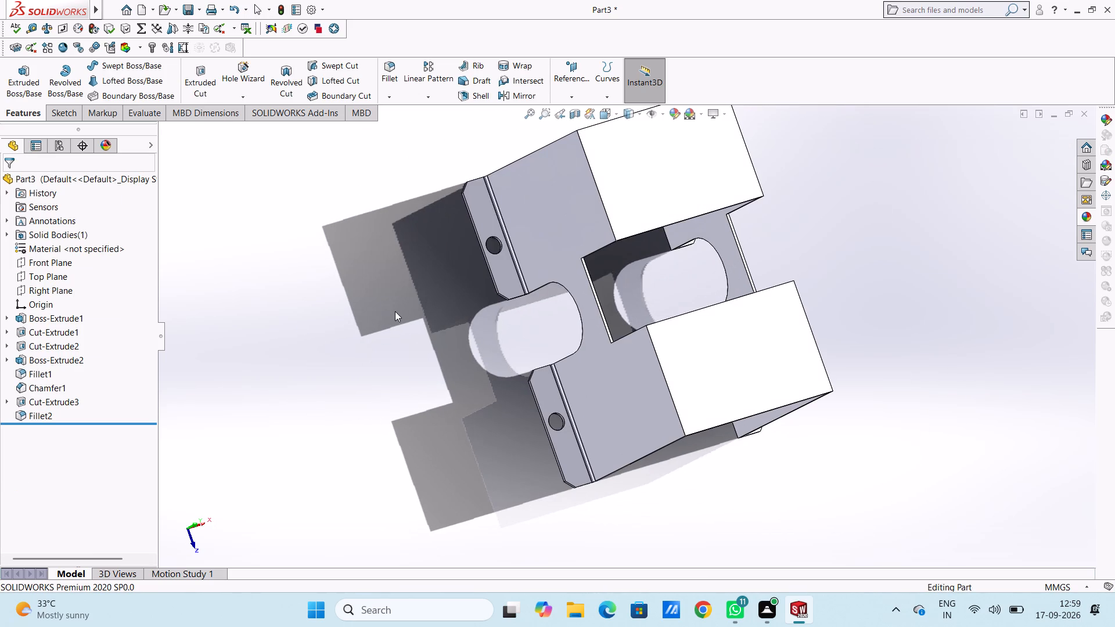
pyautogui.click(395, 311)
# Start a sketch on the block's top face and draw a 1.25 mm radius circle centred on the rear section.
pyautogui.hotkey('ctrl', '5')
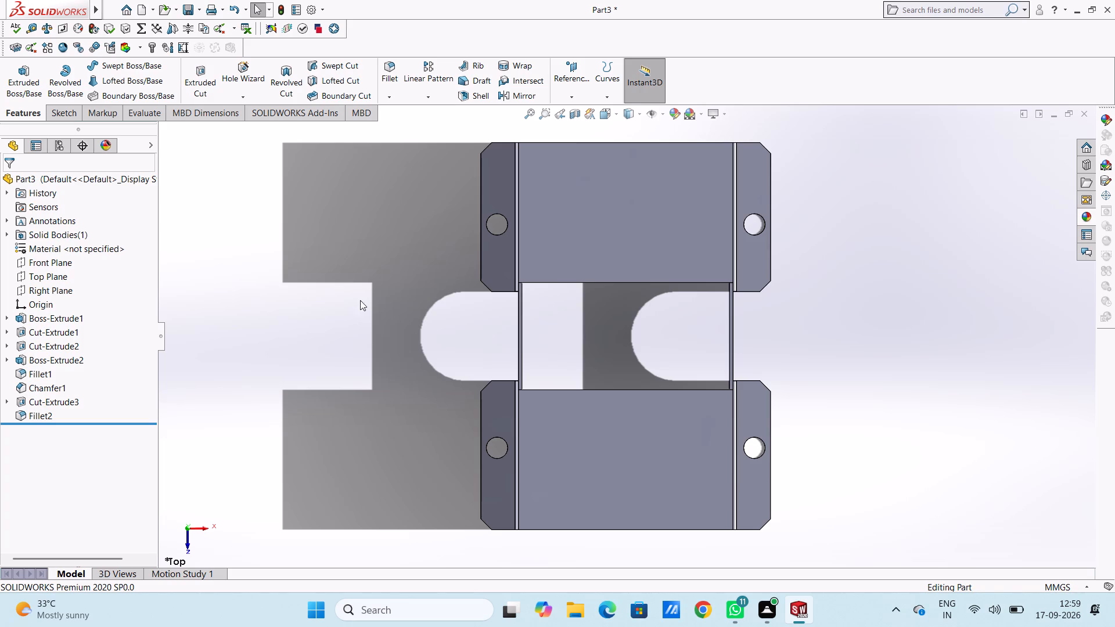
pyautogui.scroll(1, 584, 181)
pyautogui.scroll(-1, 655, 131)
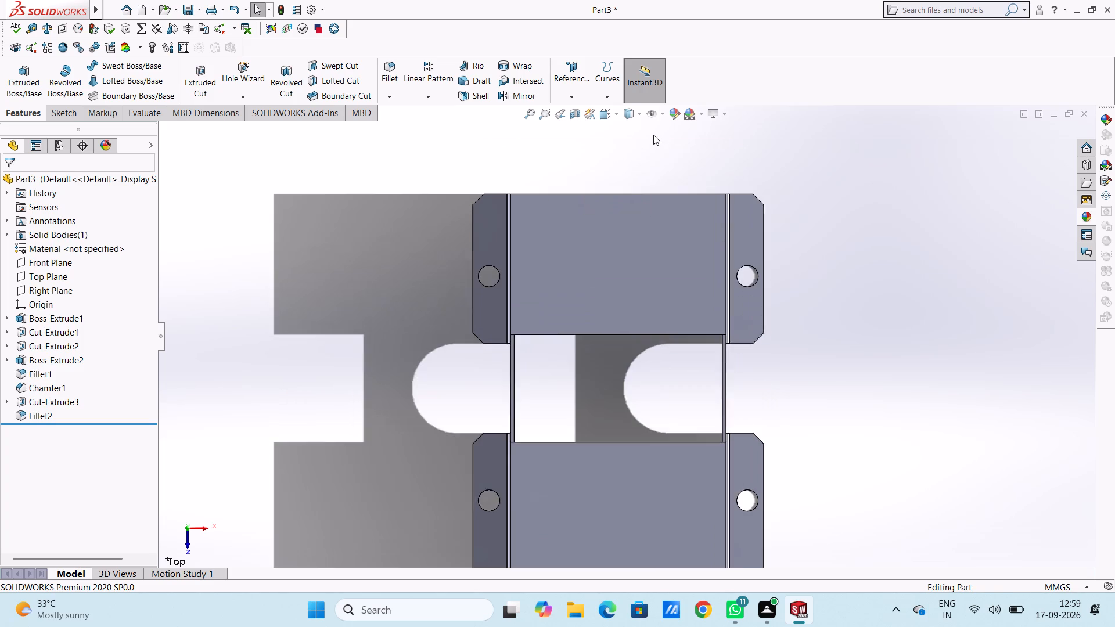
pyautogui.scroll(-1, 653, 135)
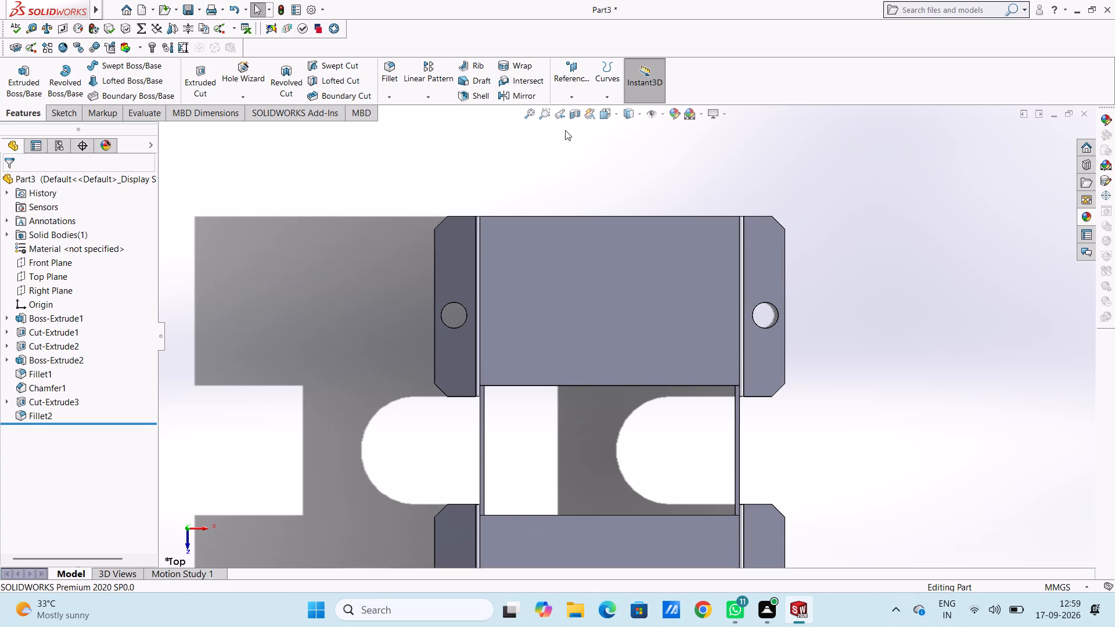
pyautogui.click(521, 260)
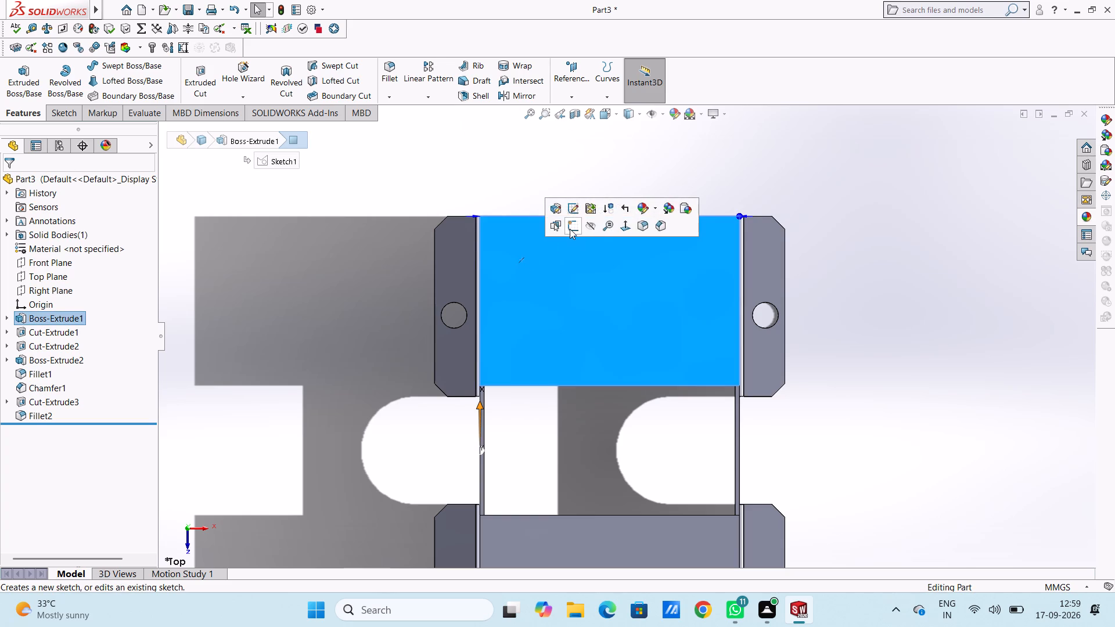
pyautogui.click(570, 228)
pyautogui.click(490, 178)
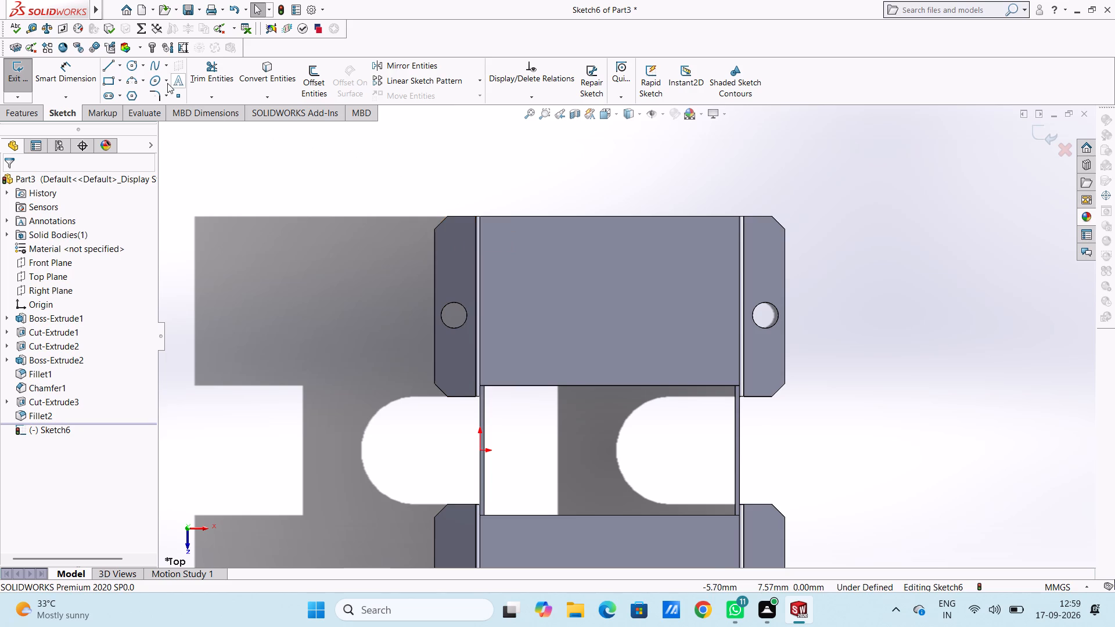
pyautogui.click(127, 66)
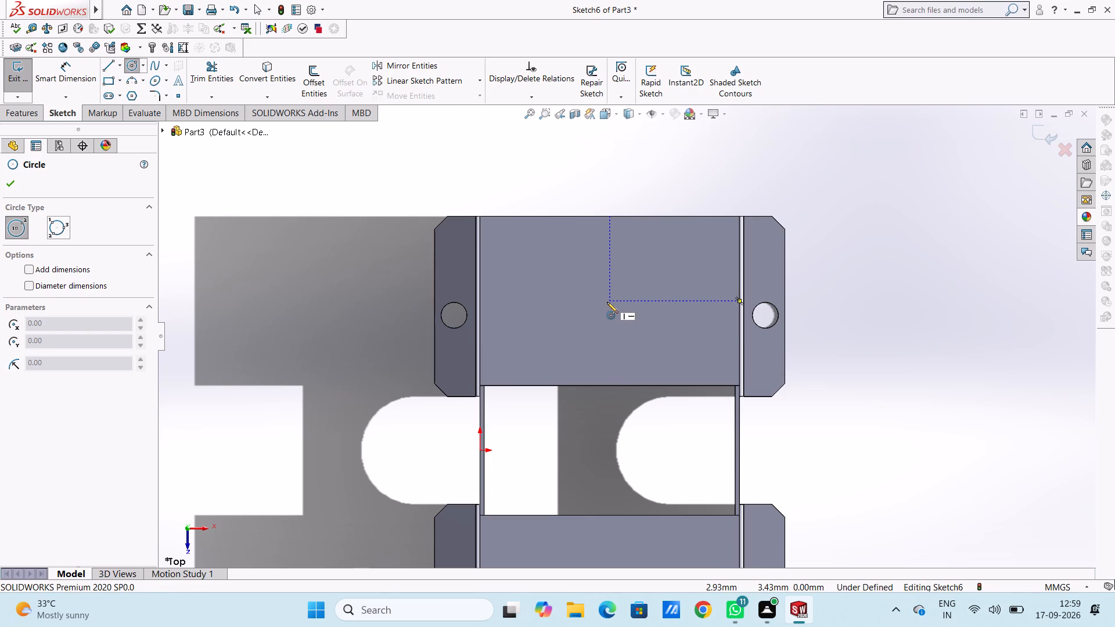
pyautogui.click(606, 304)
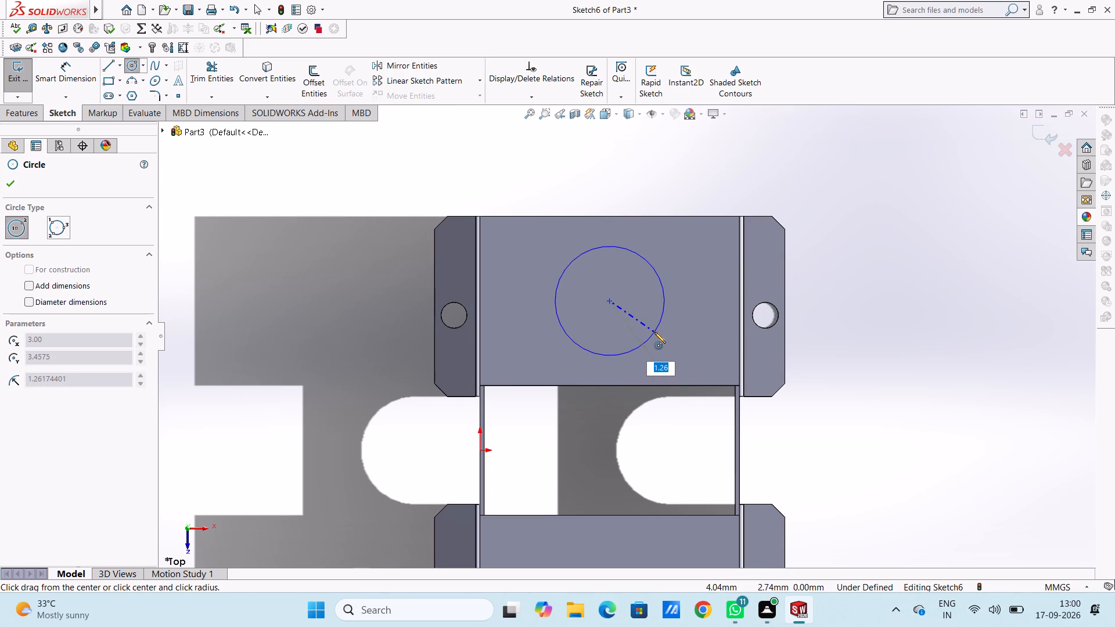
pyautogui.write('1.25')
pyautogui.press('Return')
# Draw a matching 1.25 mm radius circle centred on the front section of the top face.
pyautogui.scroll(1, 609, 454)
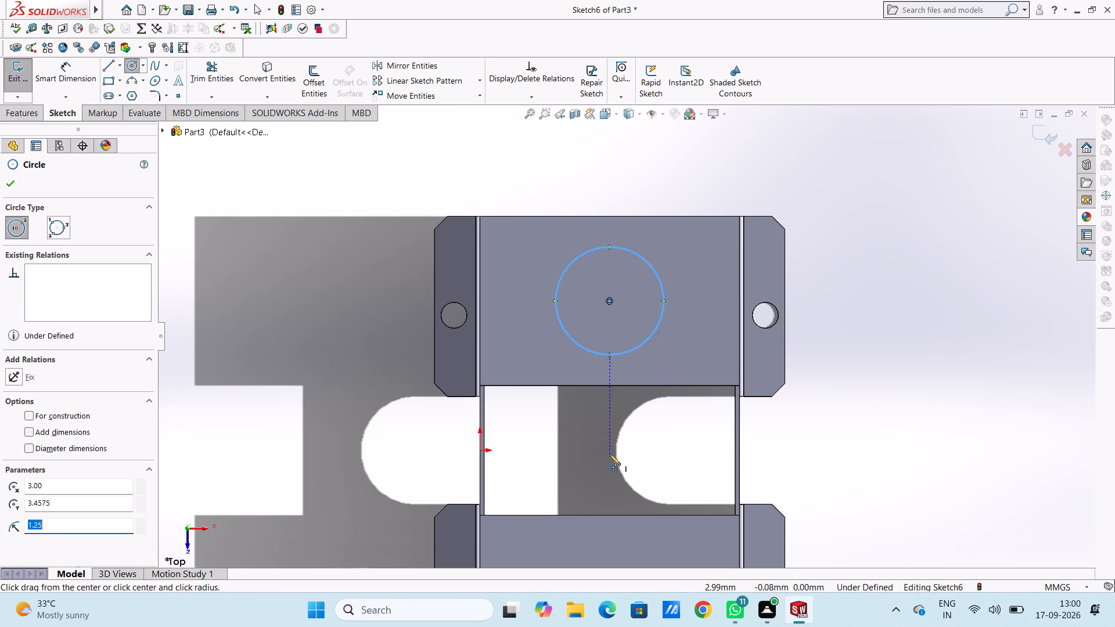
pyautogui.scroll(2, 609, 454)
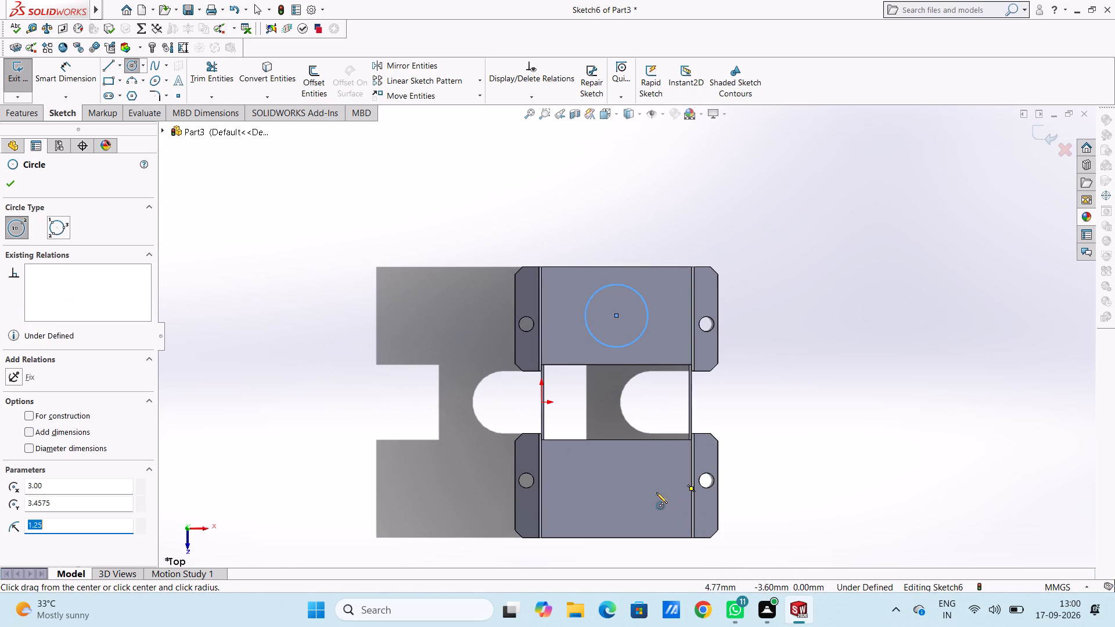
pyautogui.click(617, 489)
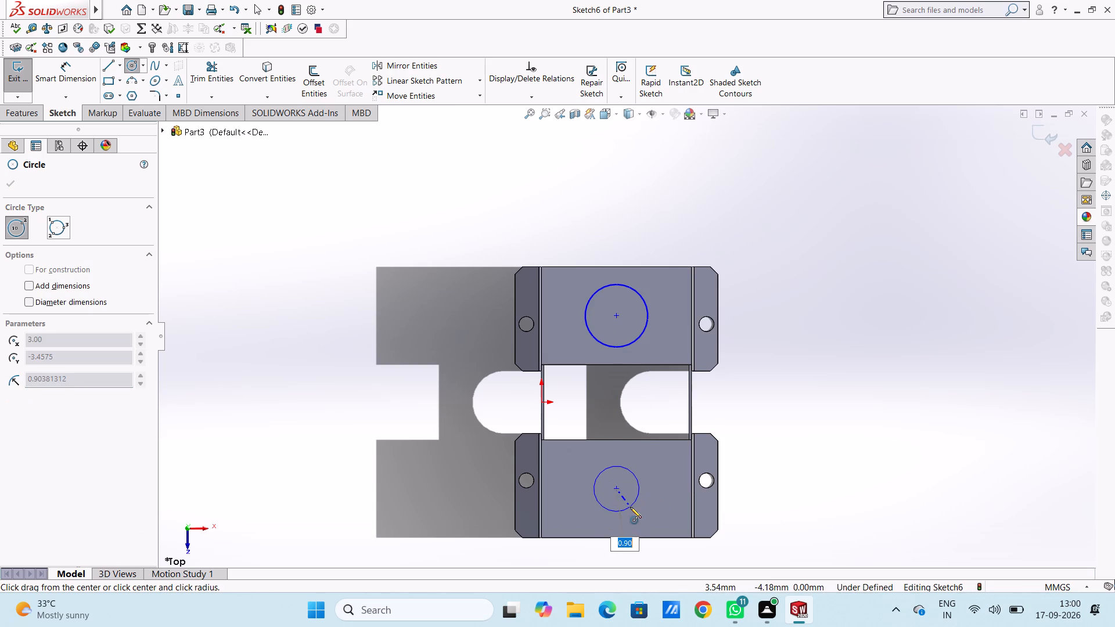
pyautogui.write('1.25')
pyautogui.press('Return')
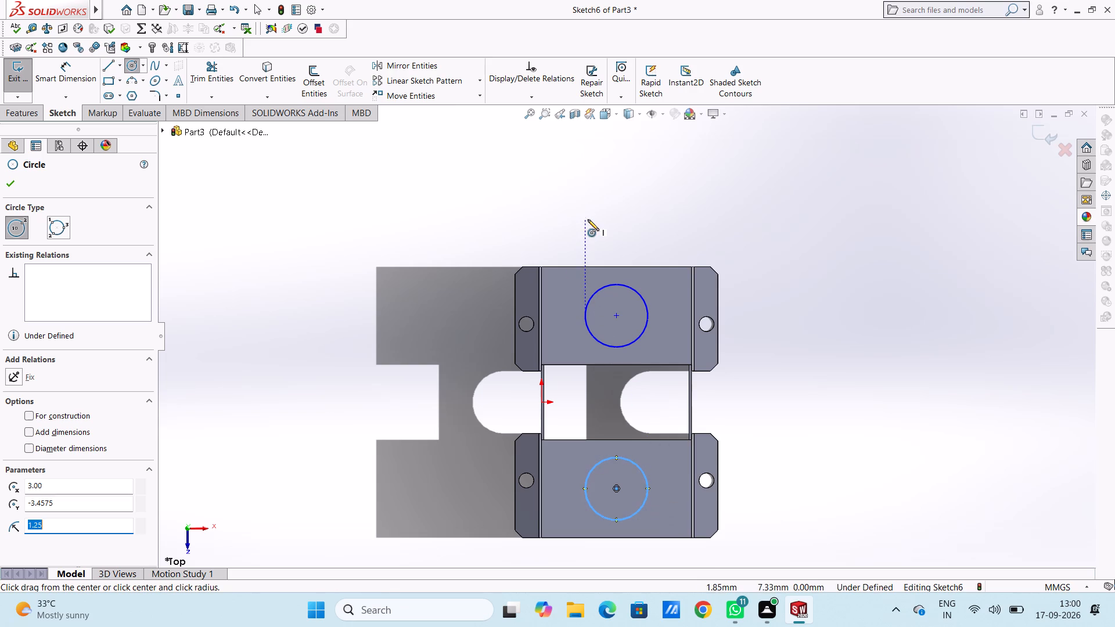
# Draw a larger circle concentric with each 1.25 mm circle, passing through its section's outer corner, radius about 3.58 mm.
pyautogui.scroll(-4, 557, 265)
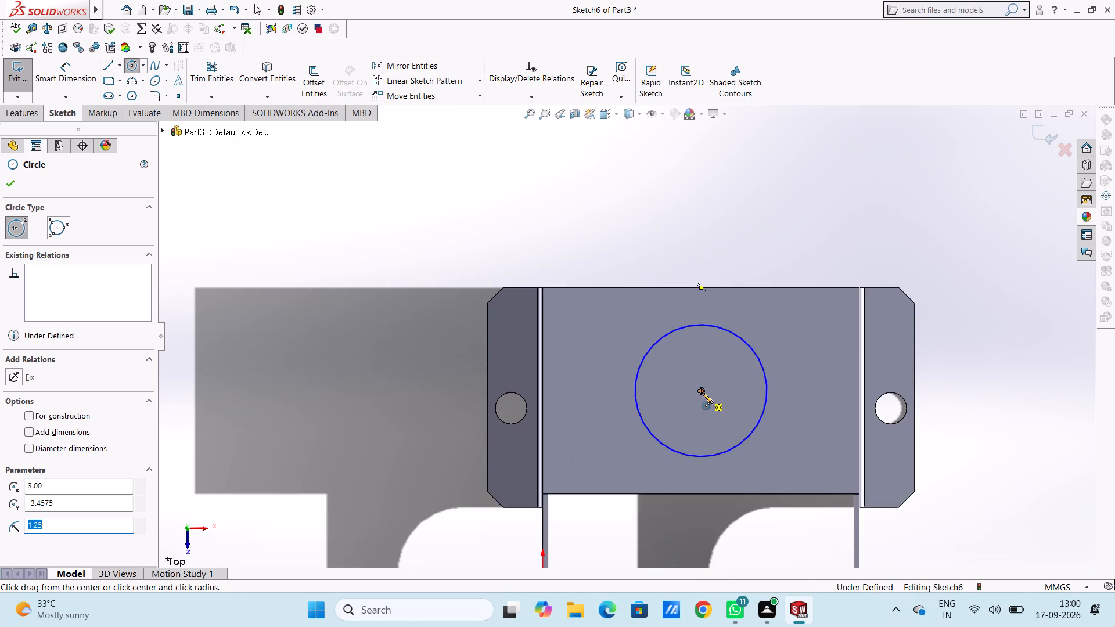
pyautogui.click(702, 392)
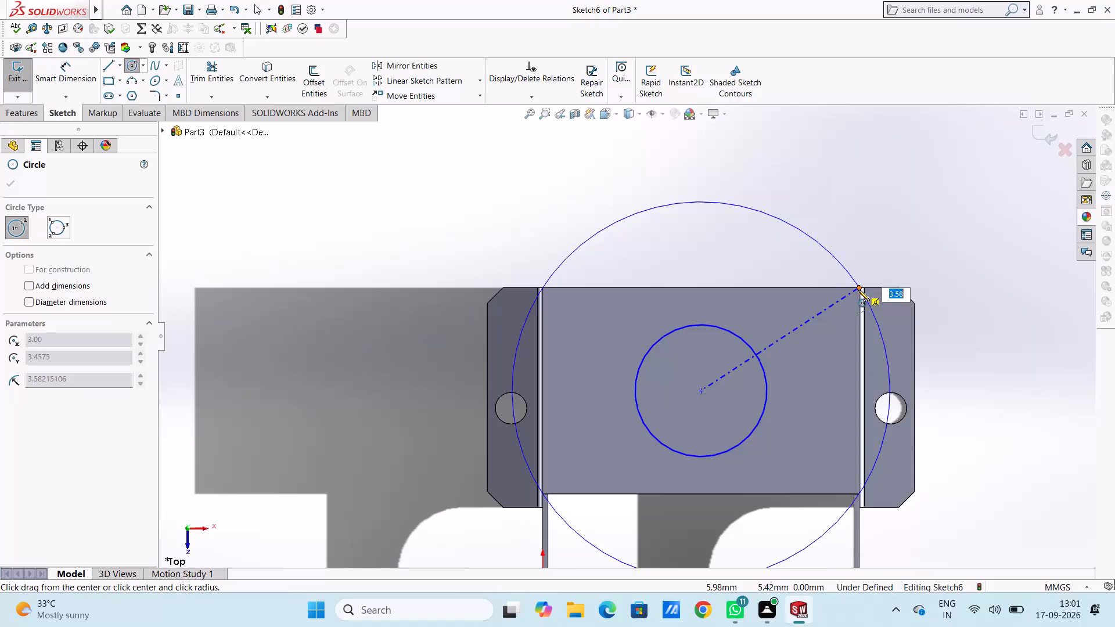
pyautogui.click(858, 290)
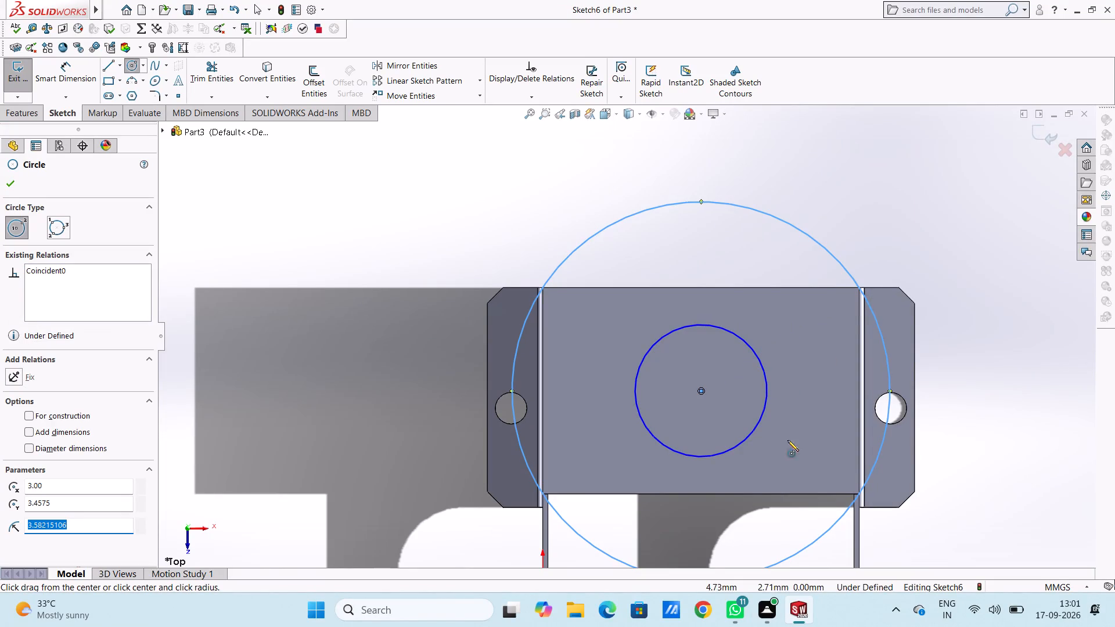
pyautogui.scroll(4, 783, 451)
pyautogui.scroll(4, 727, 521)
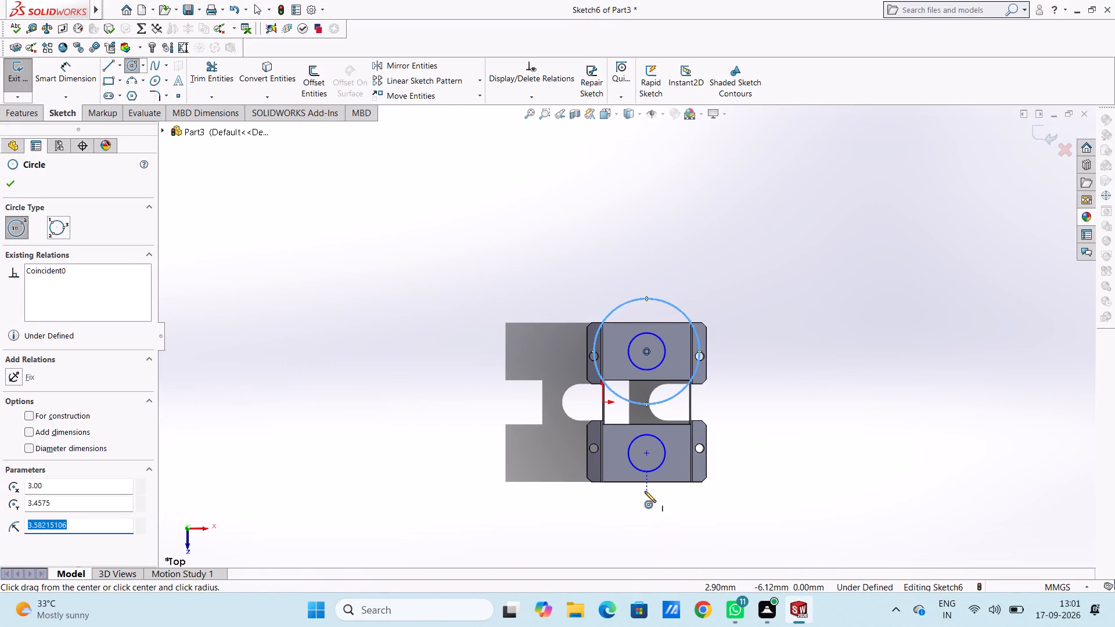
pyautogui.scroll(-5, 645, 491)
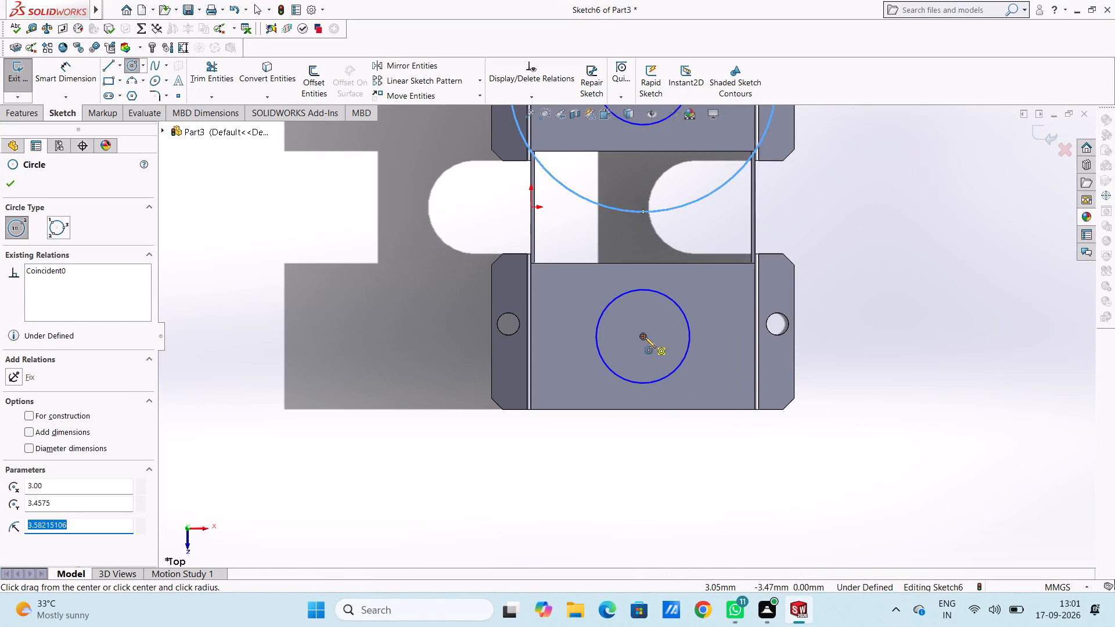
pyautogui.click(645, 336)
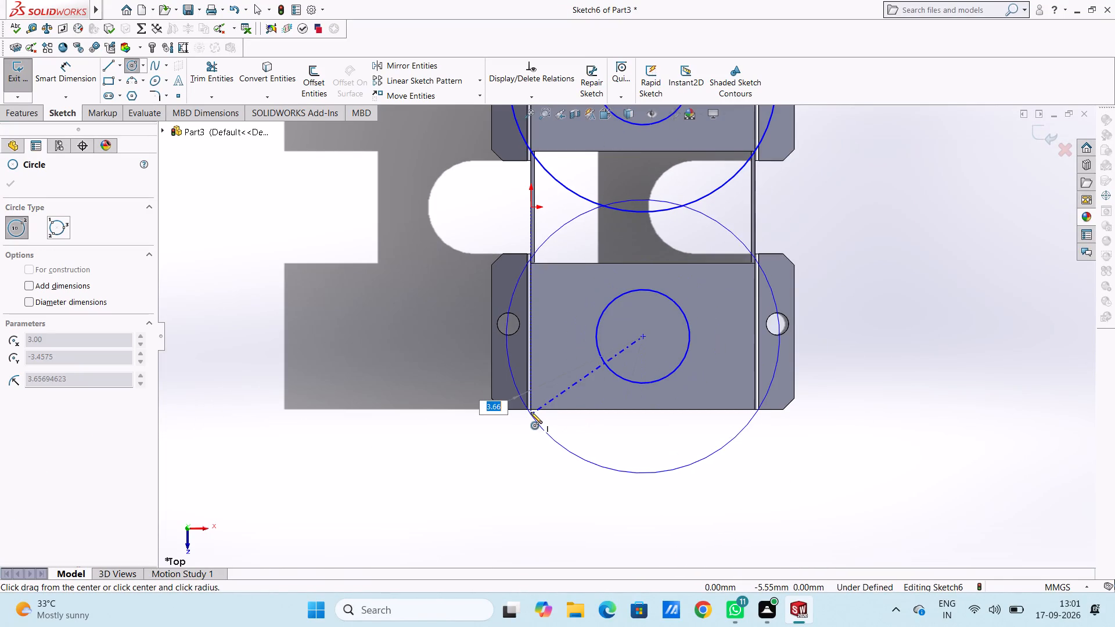
pyautogui.click(532, 410)
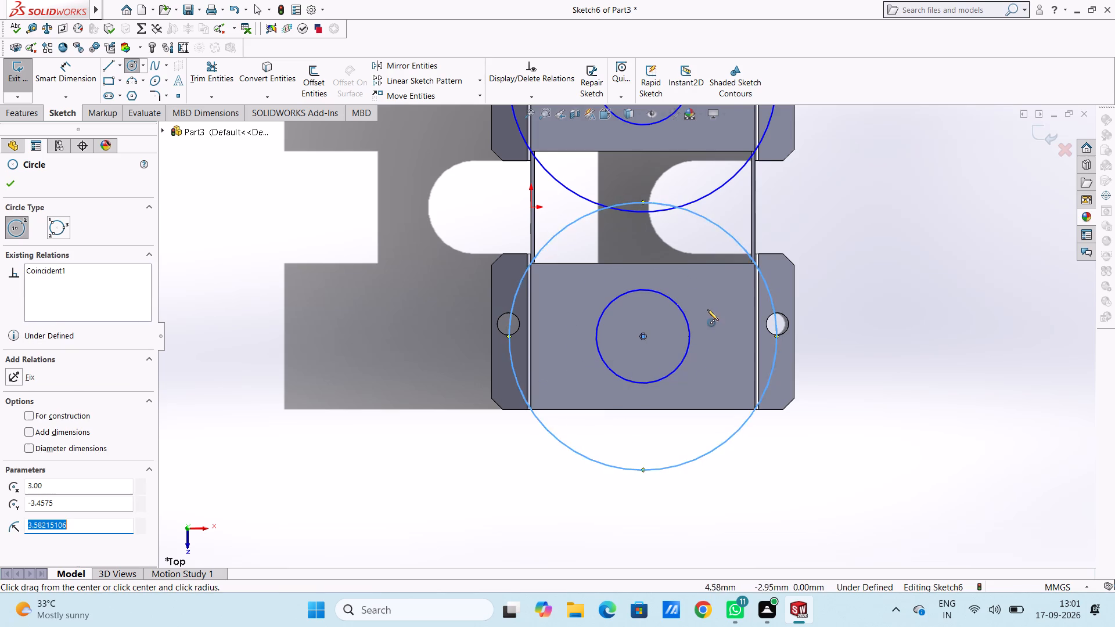
pyautogui.scroll(4, 707, 309)
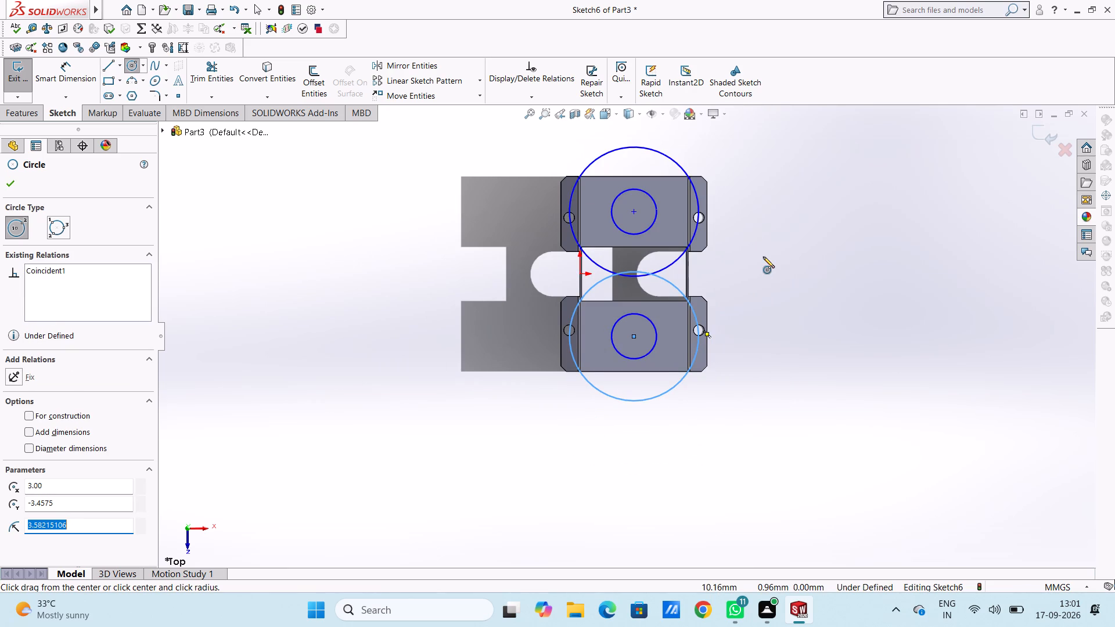
pyautogui.press('Escape')
pyautogui.press('Escape')
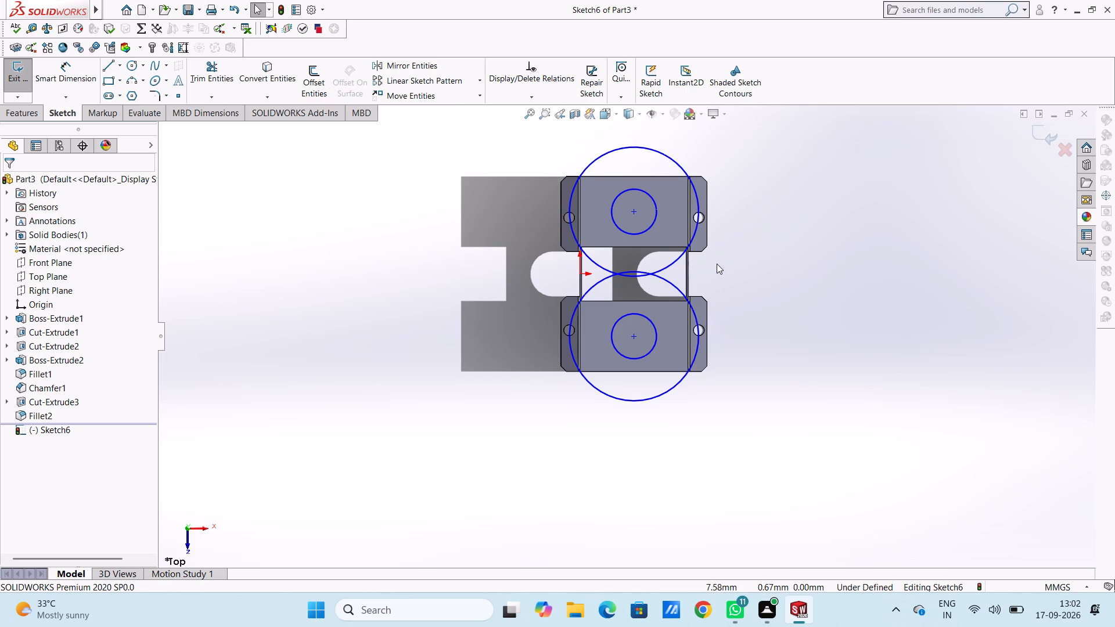
# Draw a 0.3 mm radius circle centred on the origin-side thin wall's inner edge, level with the origin.
pyautogui.scroll(-3, 717, 265)
pyautogui.scroll(-1, 511, 272)
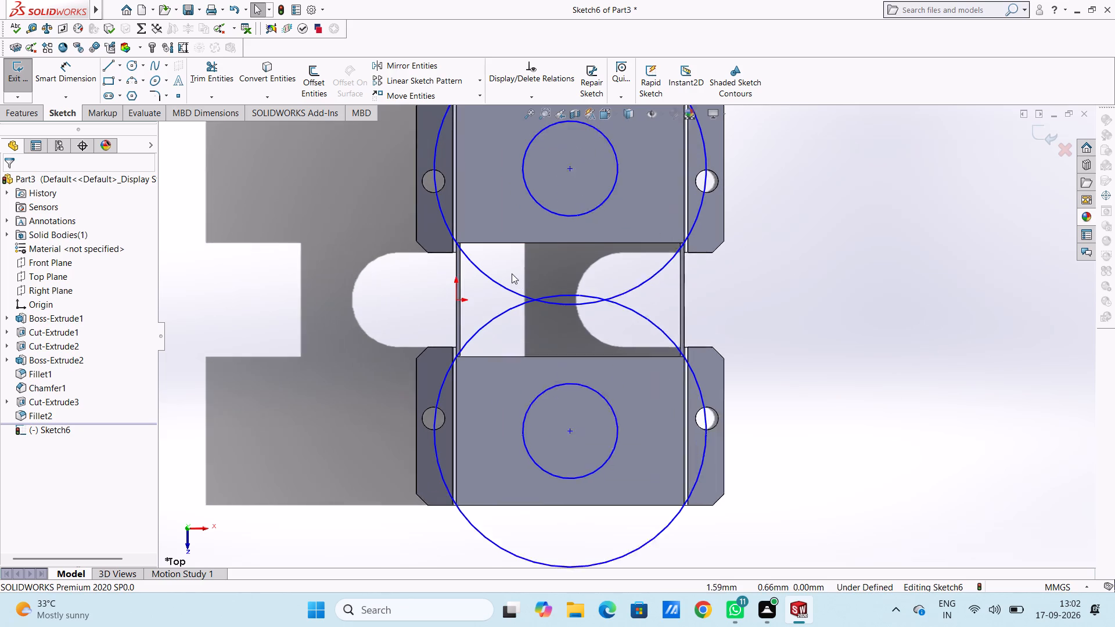
pyautogui.scroll(-1, 512, 273)
pyautogui.scroll(4, 516, 287)
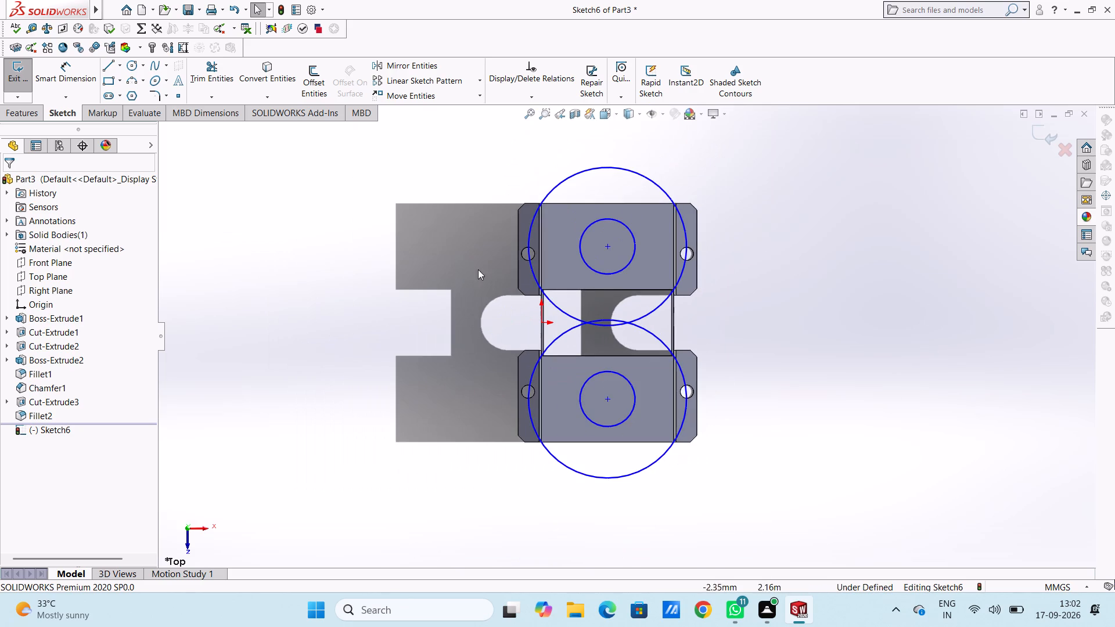
pyautogui.scroll(-2, 463, 260)
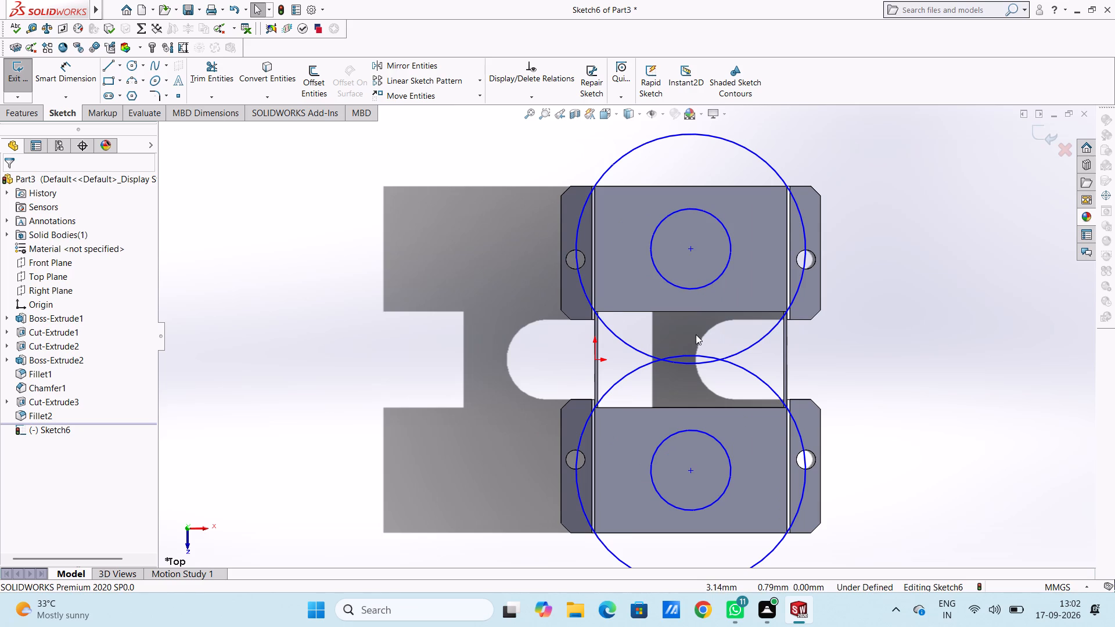
pyautogui.scroll(-1, 696, 334)
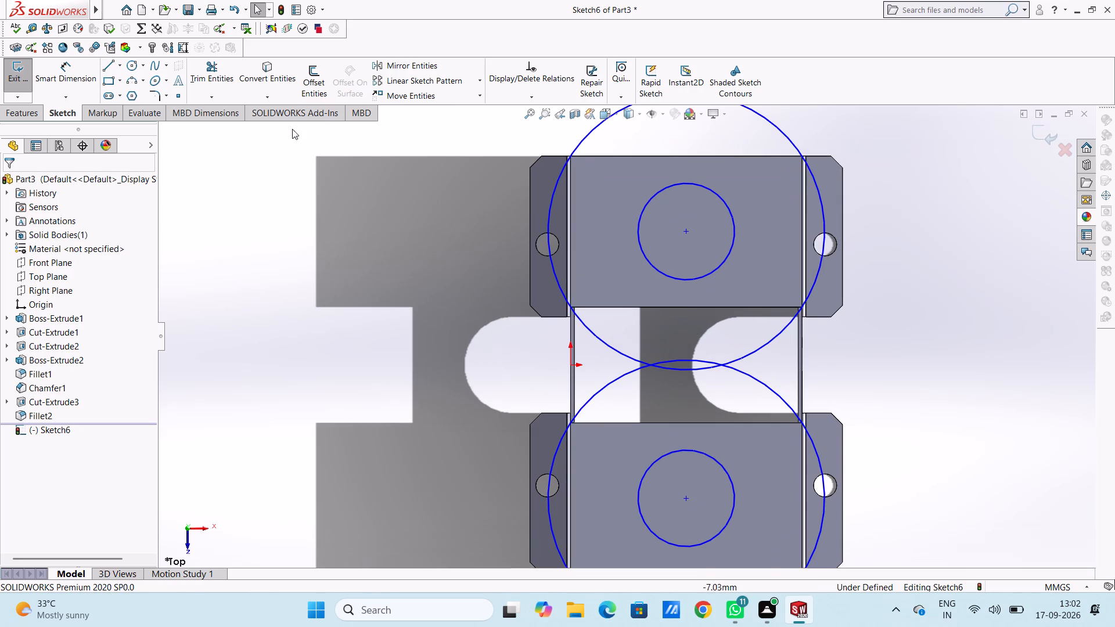
pyautogui.click(130, 69)
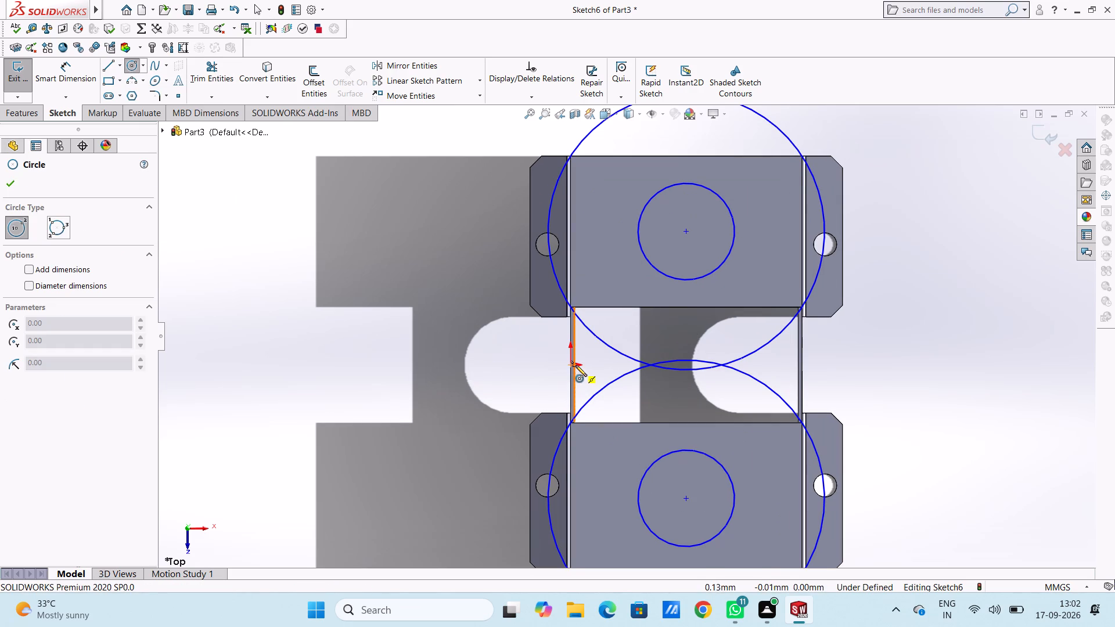
pyautogui.scroll(-5, 576, 369)
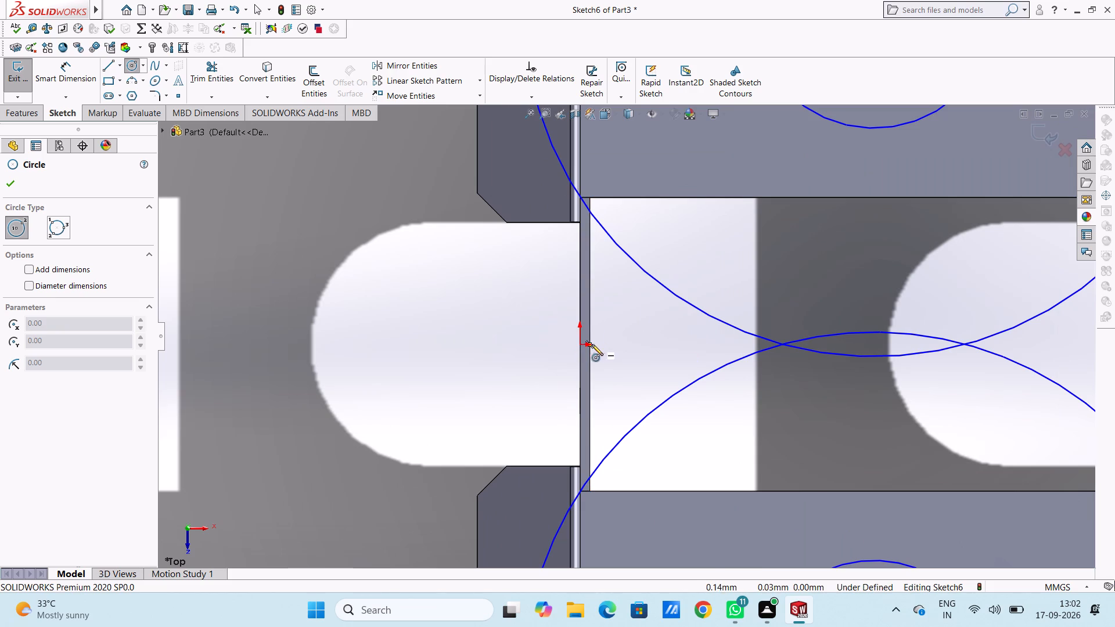
pyautogui.click(589, 343)
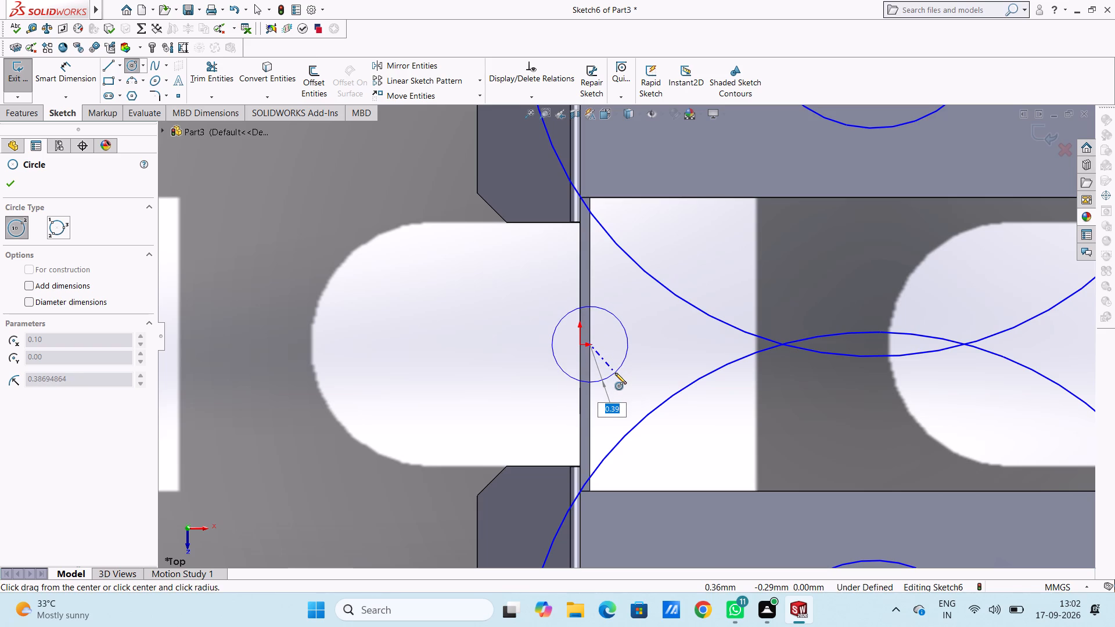
pyautogui.write('0.3')
pyautogui.press('Return')
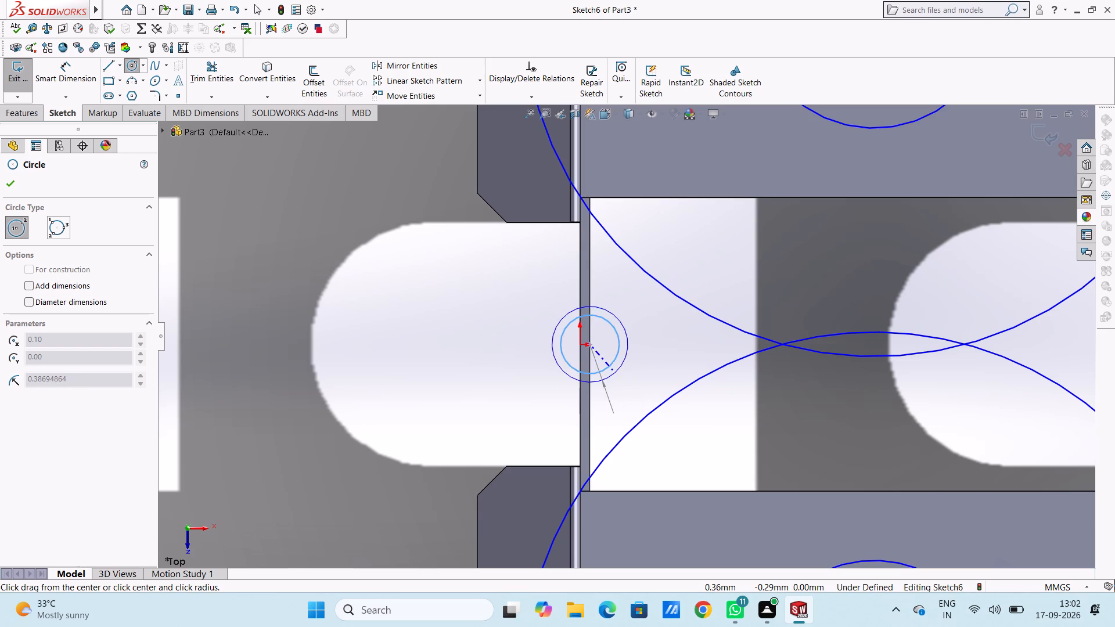
# Draw a 0.3 mm radius circle centred on the opposite thin wall's inner edge, level with the origin.
pyautogui.scroll(-1, 816, 383)
pyautogui.scroll(3, 860, 415)
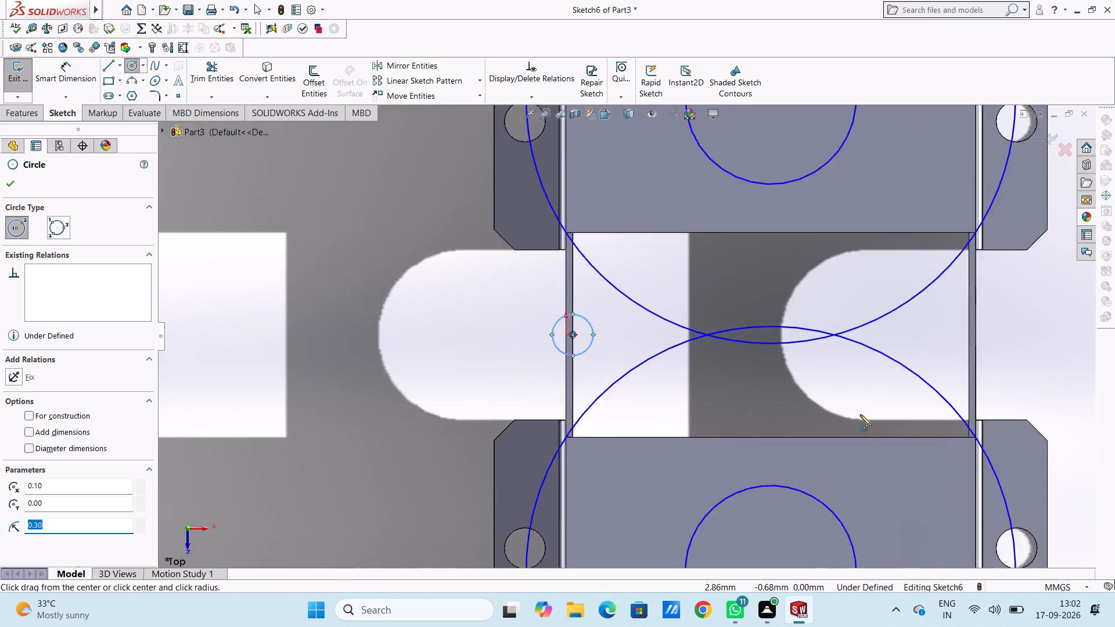
pyautogui.scroll(1, 860, 415)
pyautogui.scroll(-2, 908, 337)
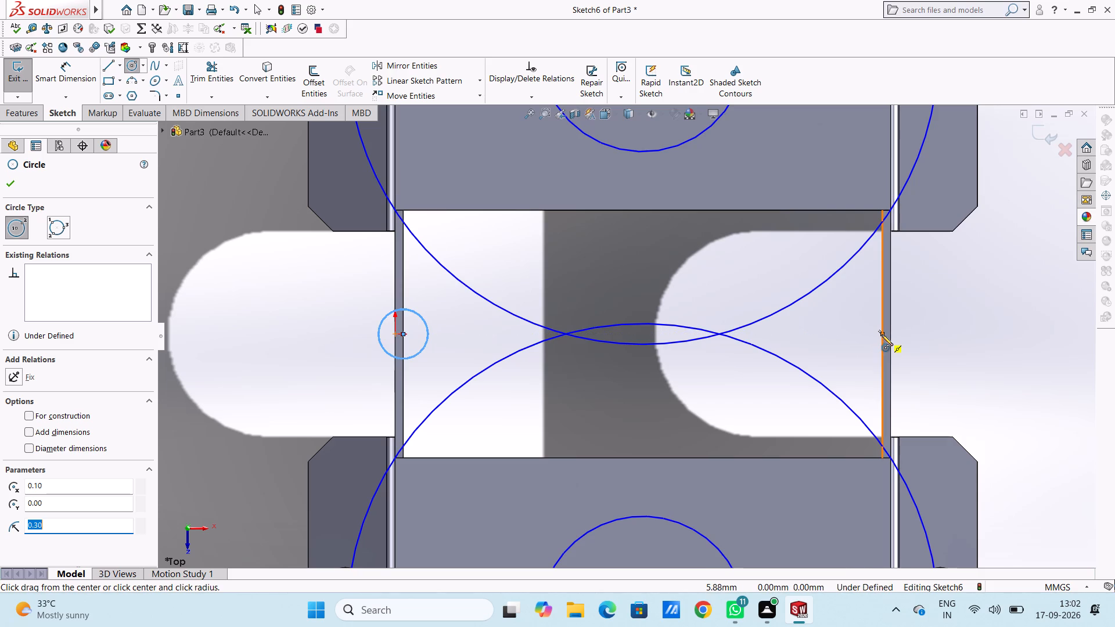
pyautogui.click(882, 334)
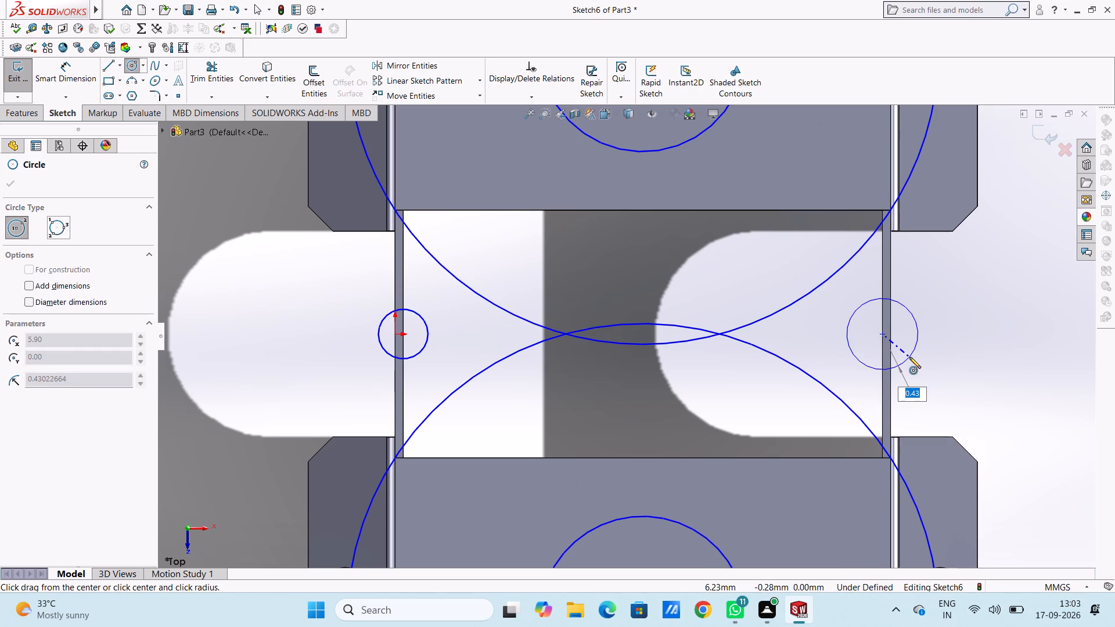
pyautogui.write('0.3')
pyautogui.press('Return')
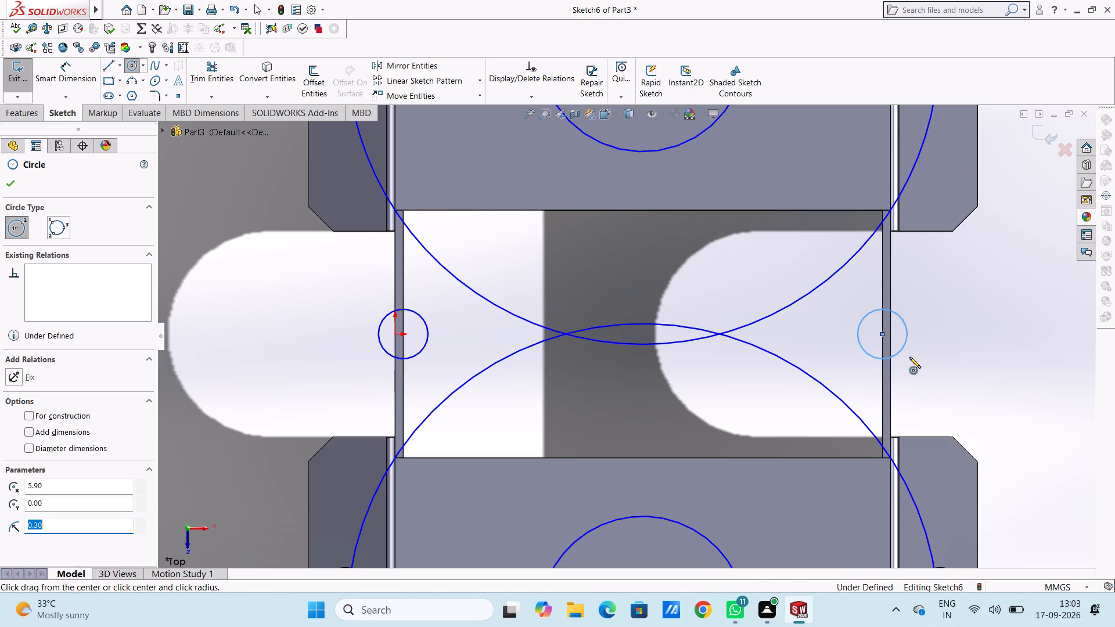
pyautogui.scroll(2, 909, 357)
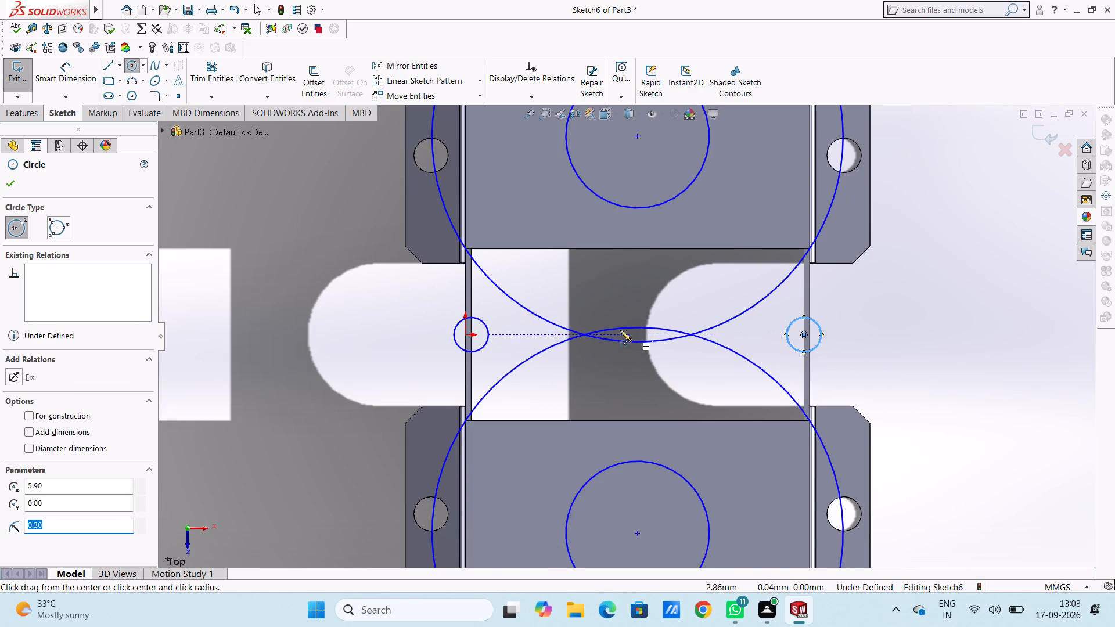
pyautogui.scroll(2, 612, 313)
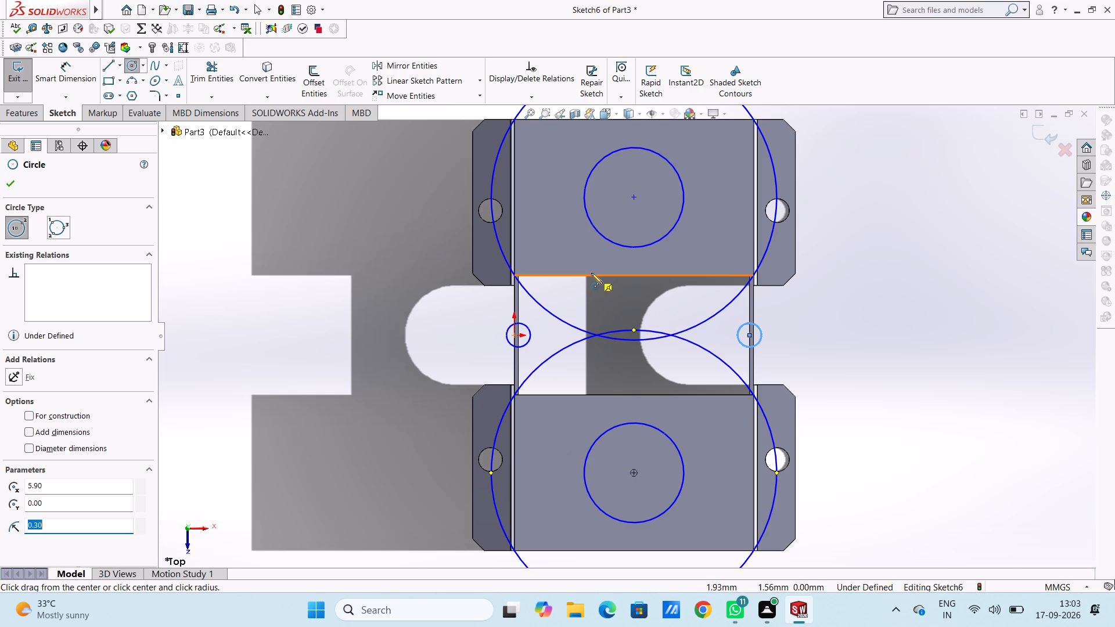
# Draw a vertical line along the origin-side edge of the top face, from its rear corner to its front corner, about 10.8 mm long.
pyautogui.press('Escape')
pyautogui.press('Escape')
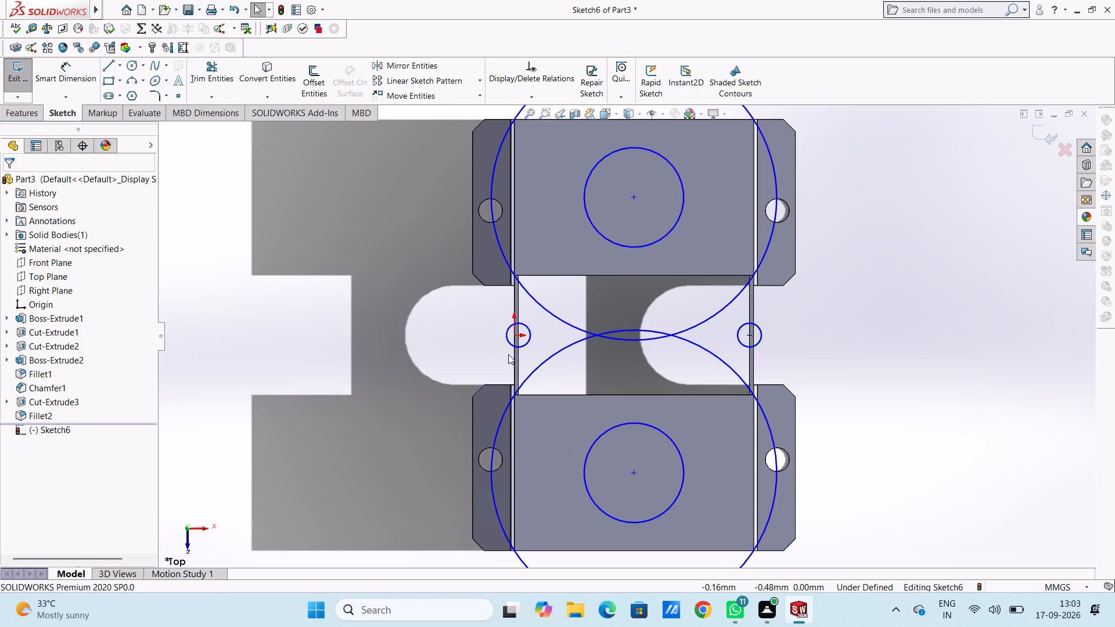
pyautogui.scroll(-3, 509, 354)
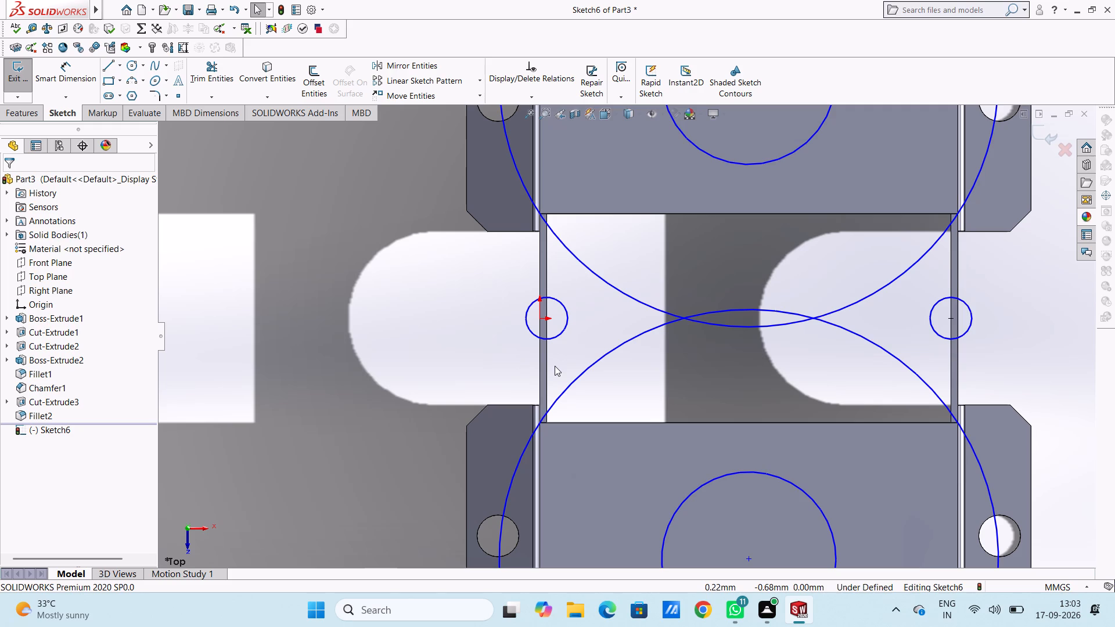
pyautogui.scroll(4, 555, 366)
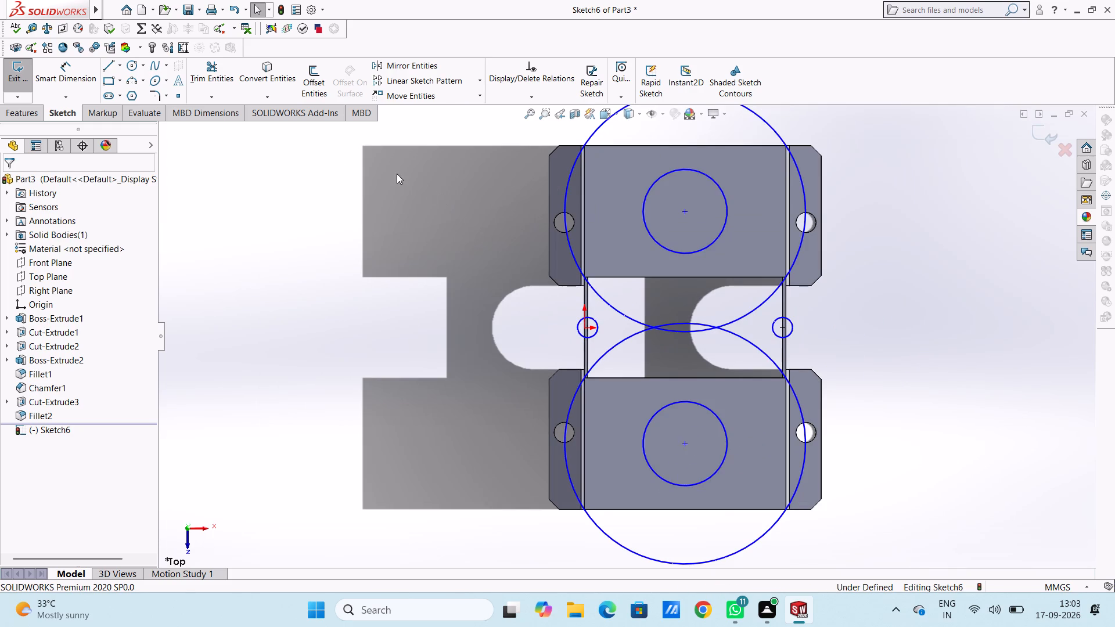
pyautogui.click(109, 63)
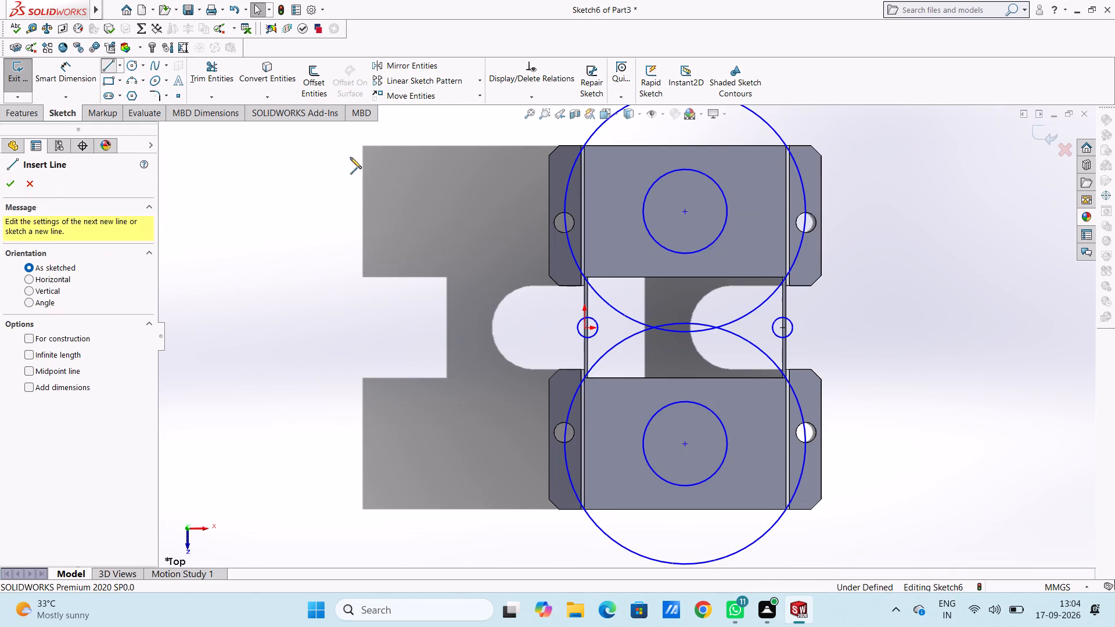
pyautogui.scroll(-3, 637, 184)
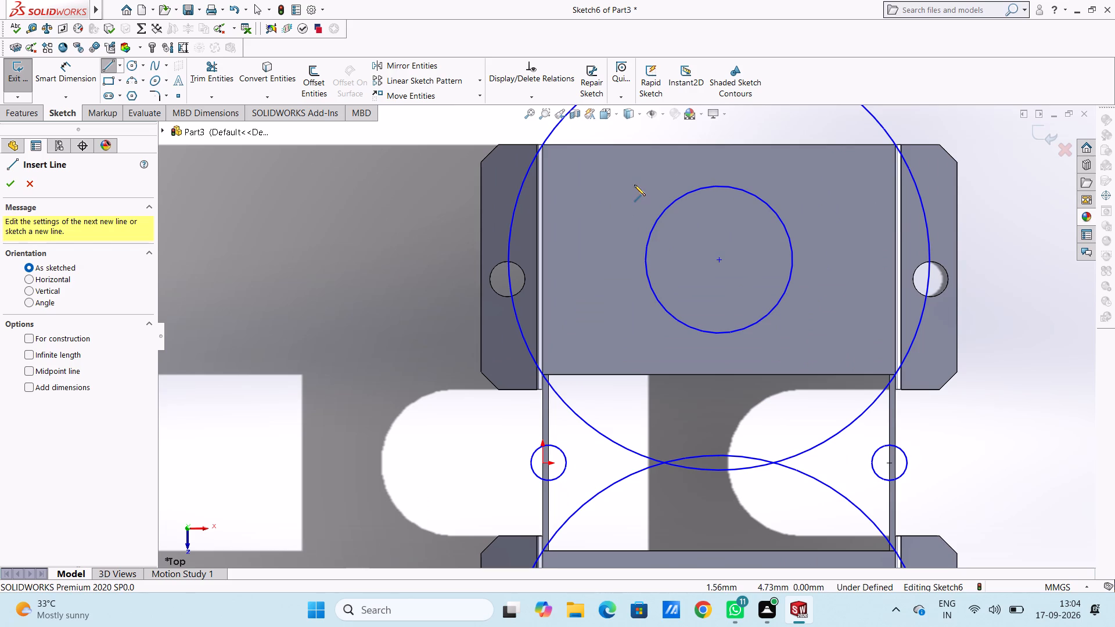
pyautogui.click(542, 145)
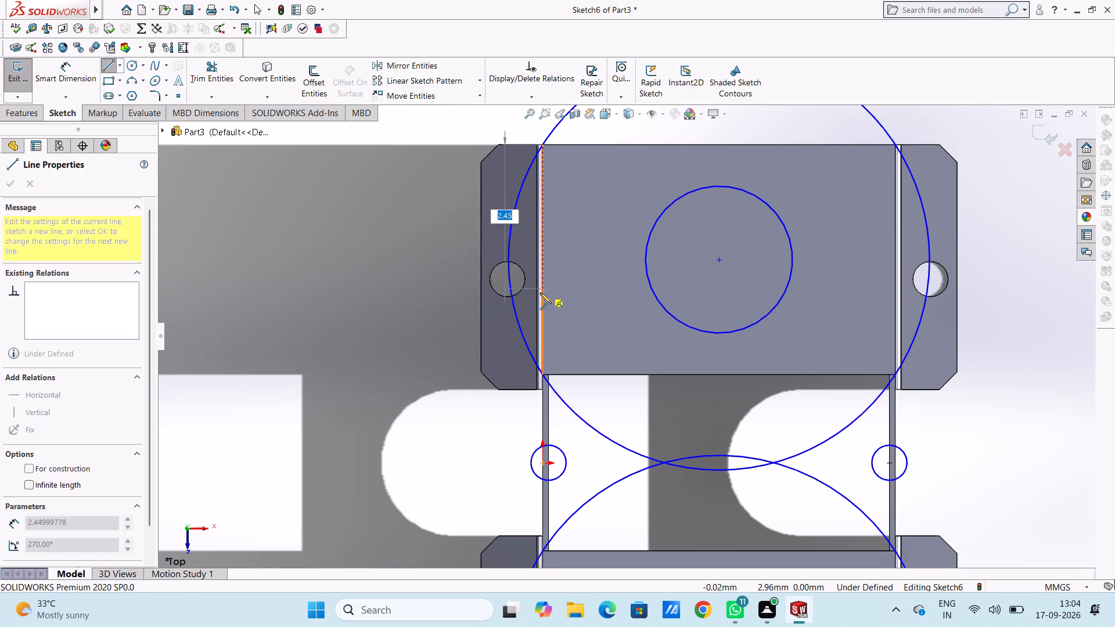
pyautogui.scroll(5, 540, 293)
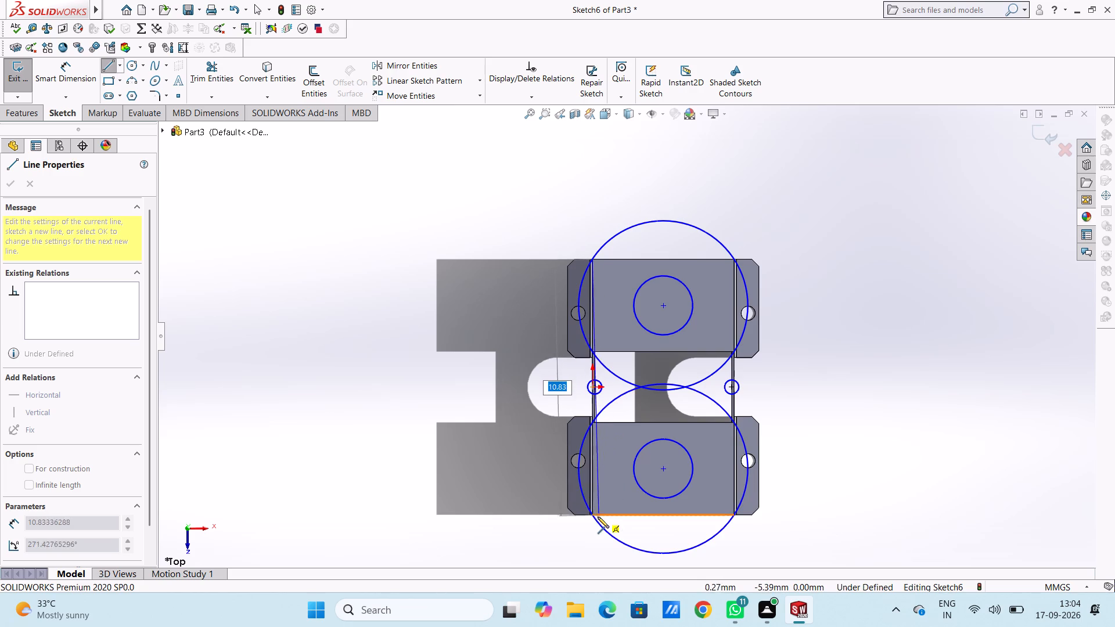
pyautogui.scroll(4, 593, 514)
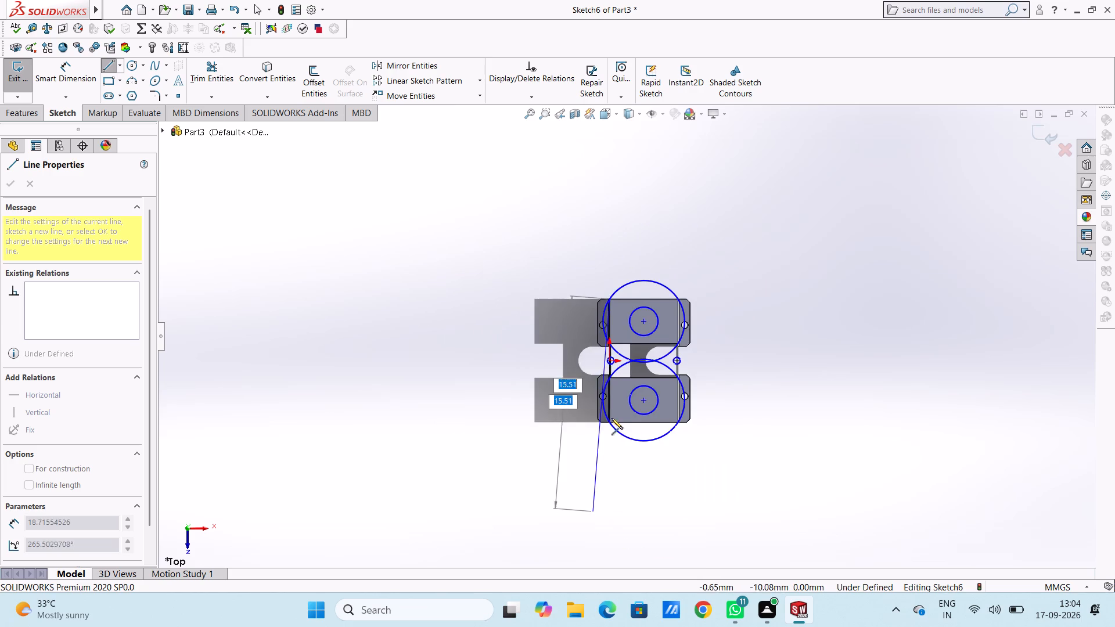
pyautogui.scroll(-9, 616, 427)
pyautogui.scroll(-5, 610, 344)
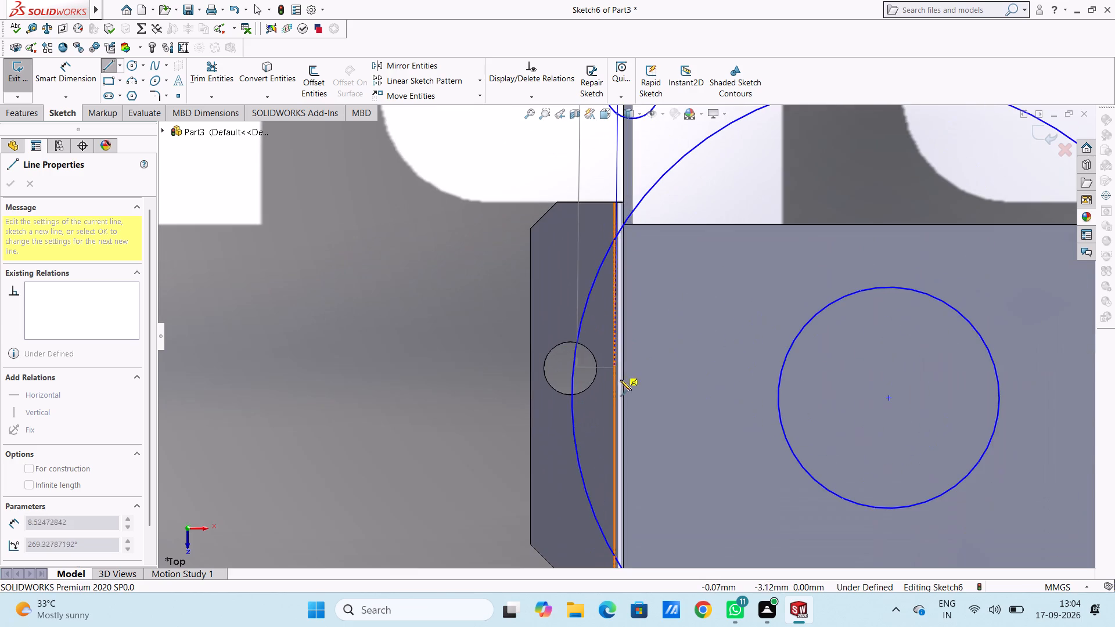
pyautogui.scroll(2, 623, 440)
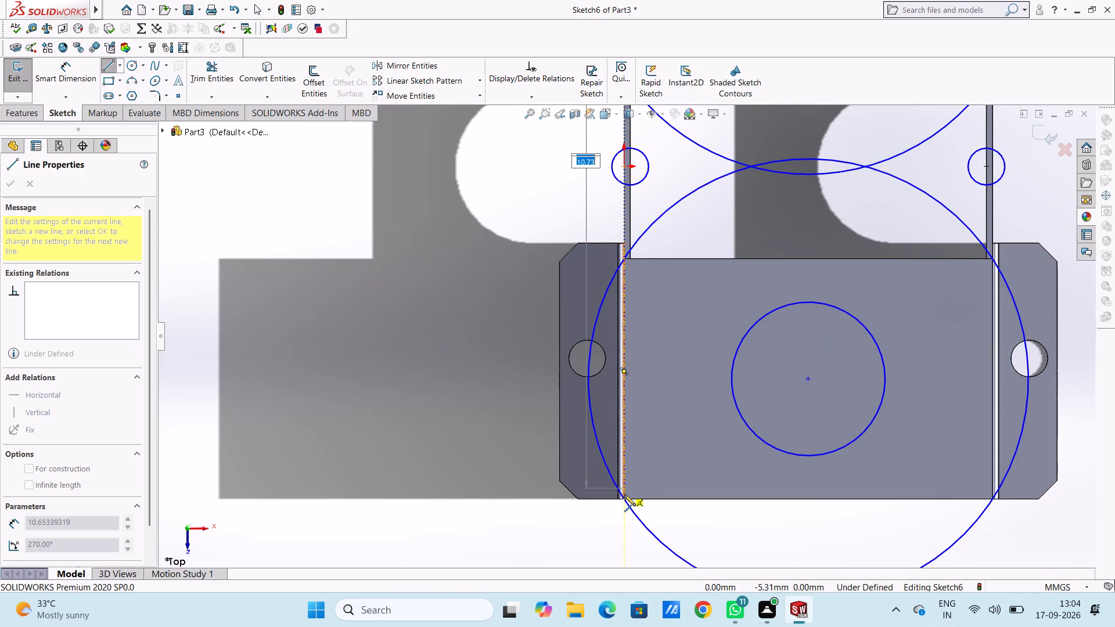
pyautogui.click(624, 499)
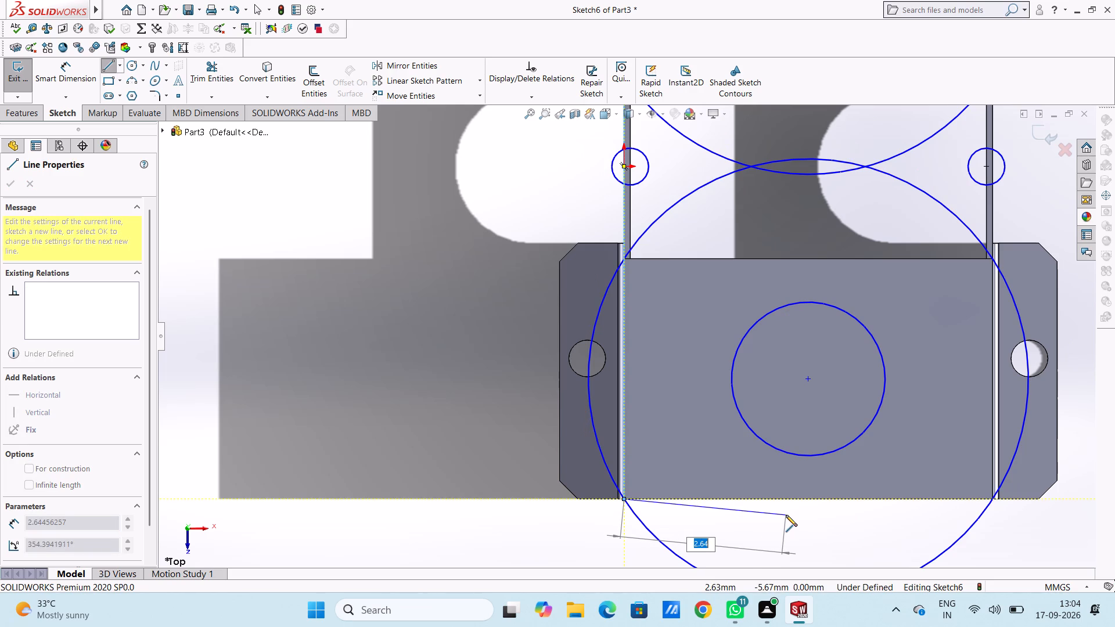
pyautogui.press('Escape')
pyautogui.press('Escape')
# Draw a matching vertical line of about 10.8 mm along the opposite edge of the top face, from rear corner to front corner.
pyautogui.scroll(4, 786, 515)
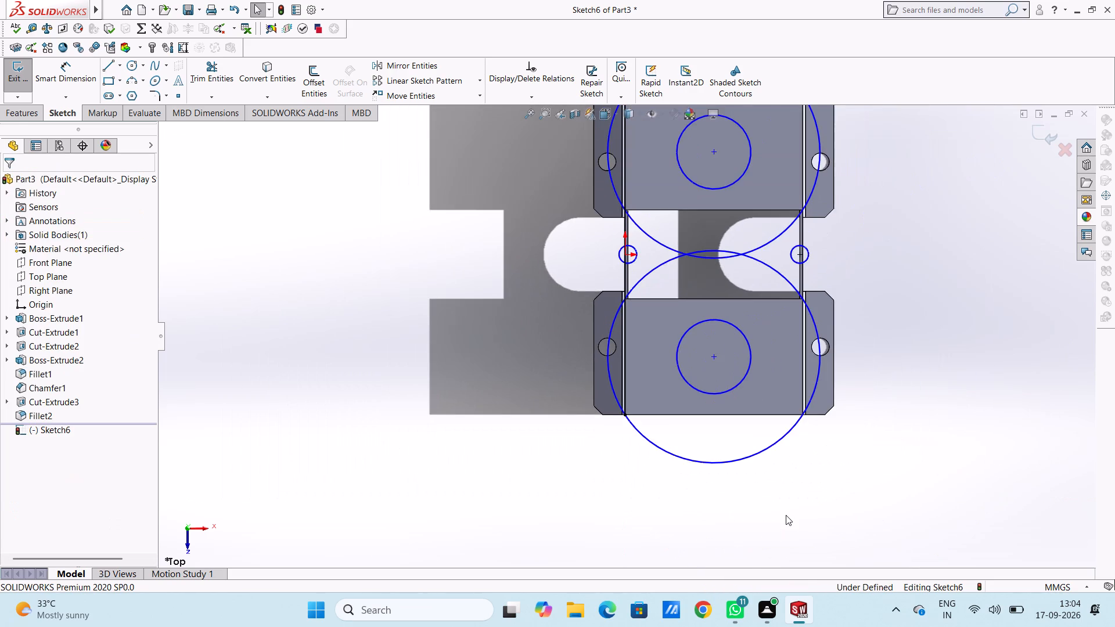
pyautogui.scroll(1, 786, 515)
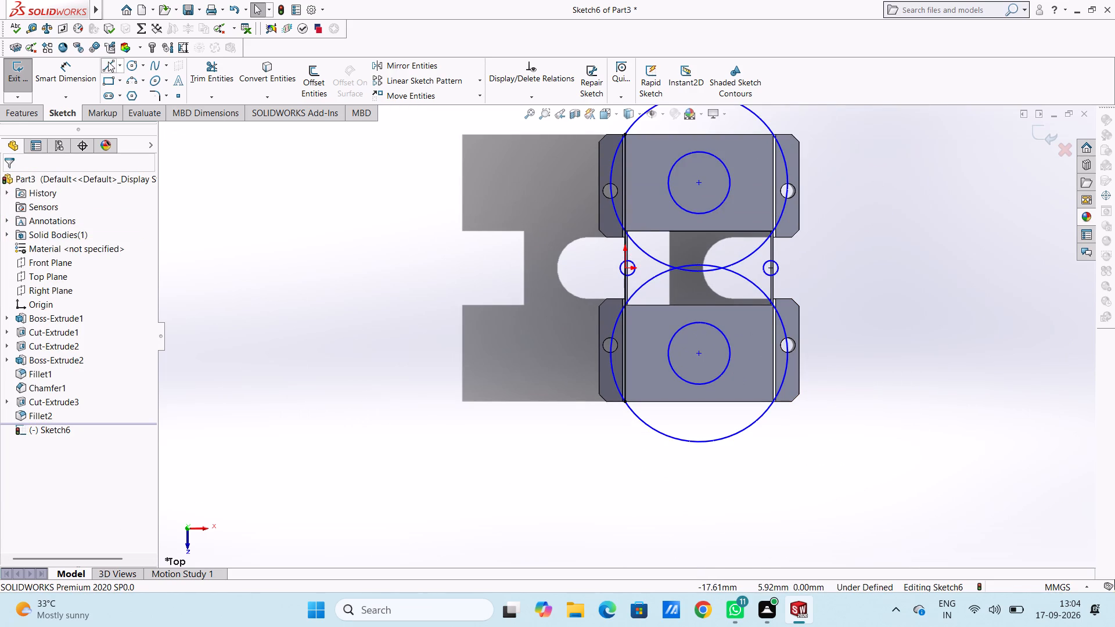
pyautogui.click(111, 66)
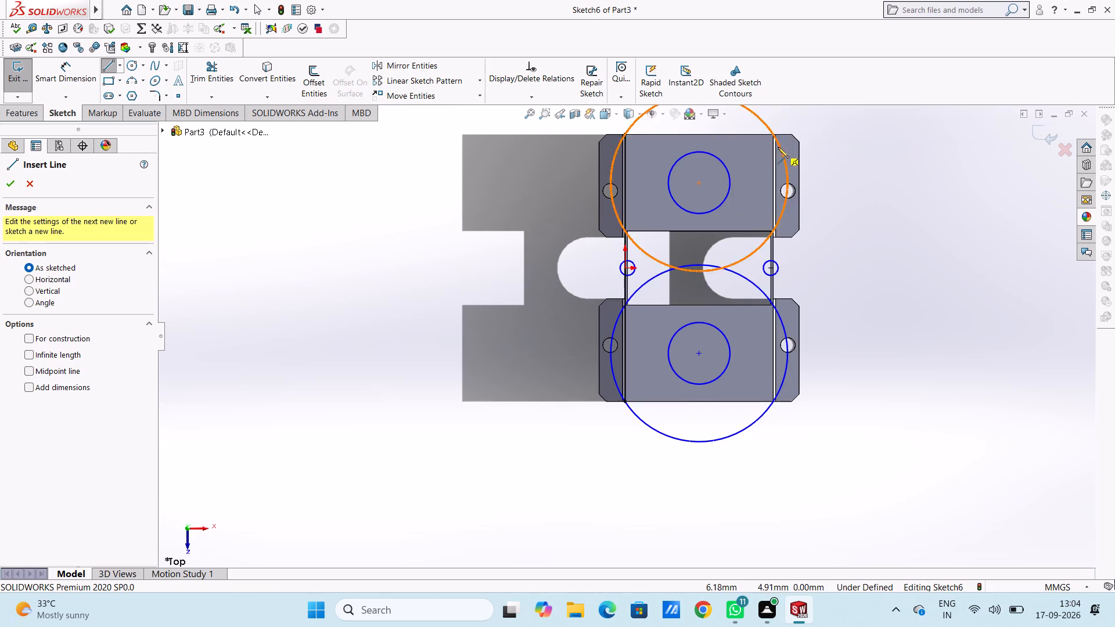
pyautogui.scroll(-5, 779, 147)
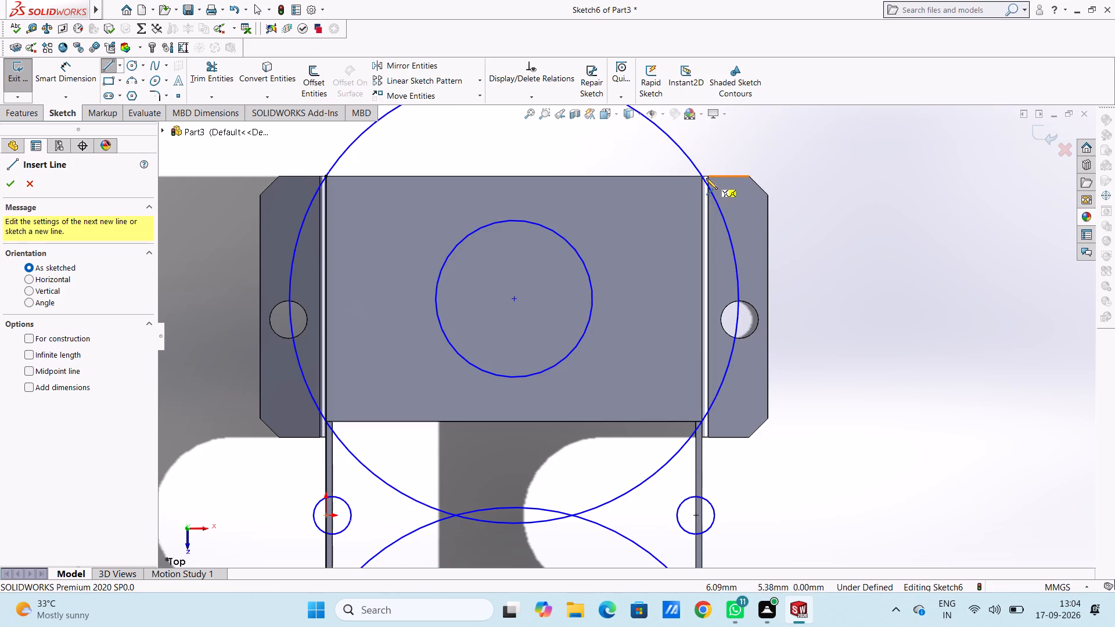
pyautogui.click(701, 177)
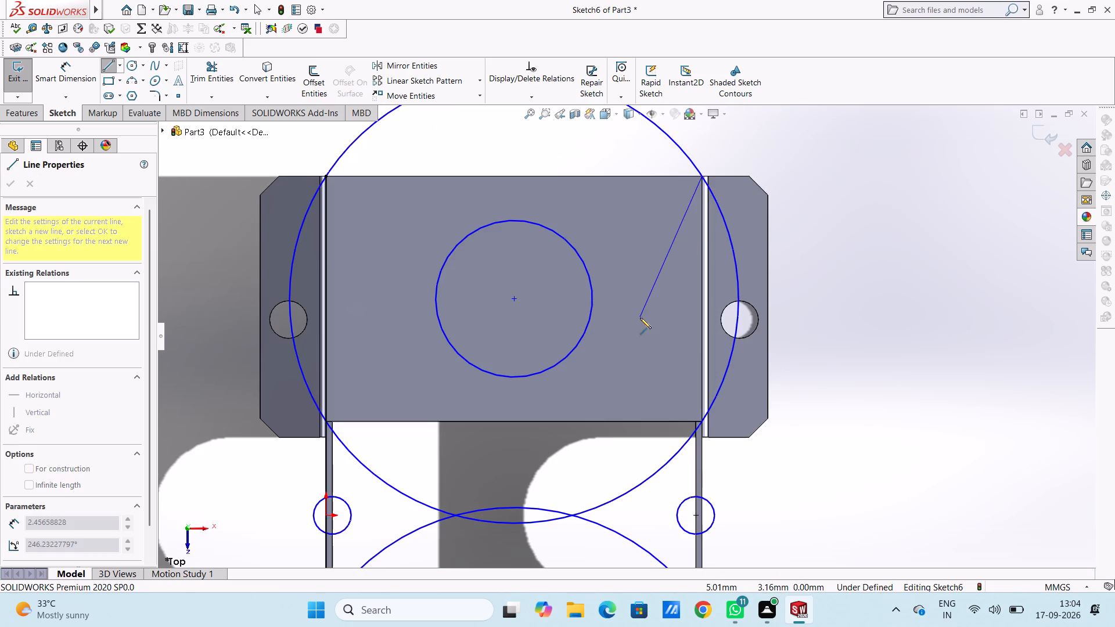
pyautogui.scroll(5, 640, 318)
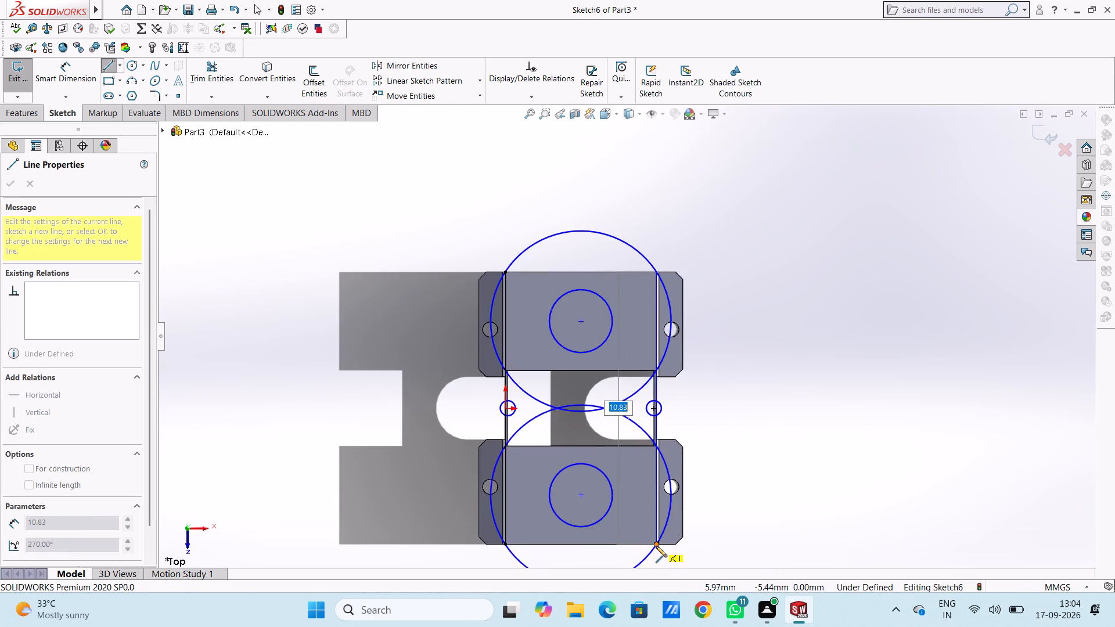
pyautogui.scroll(-5, 656, 546)
pyautogui.scroll(-5, 642, 467)
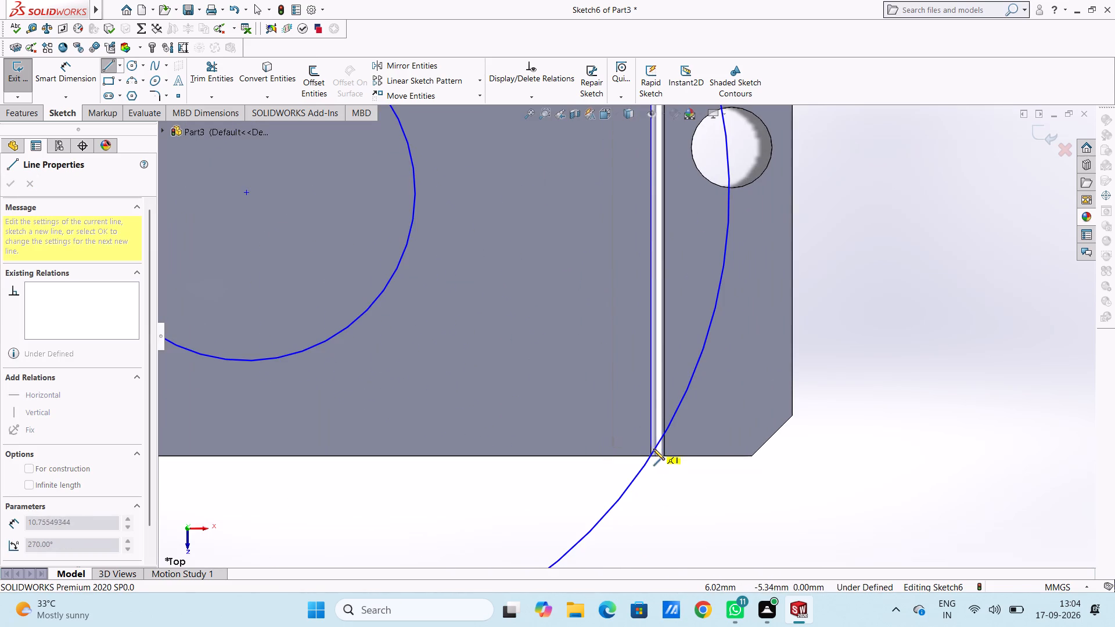
pyautogui.click(650, 457)
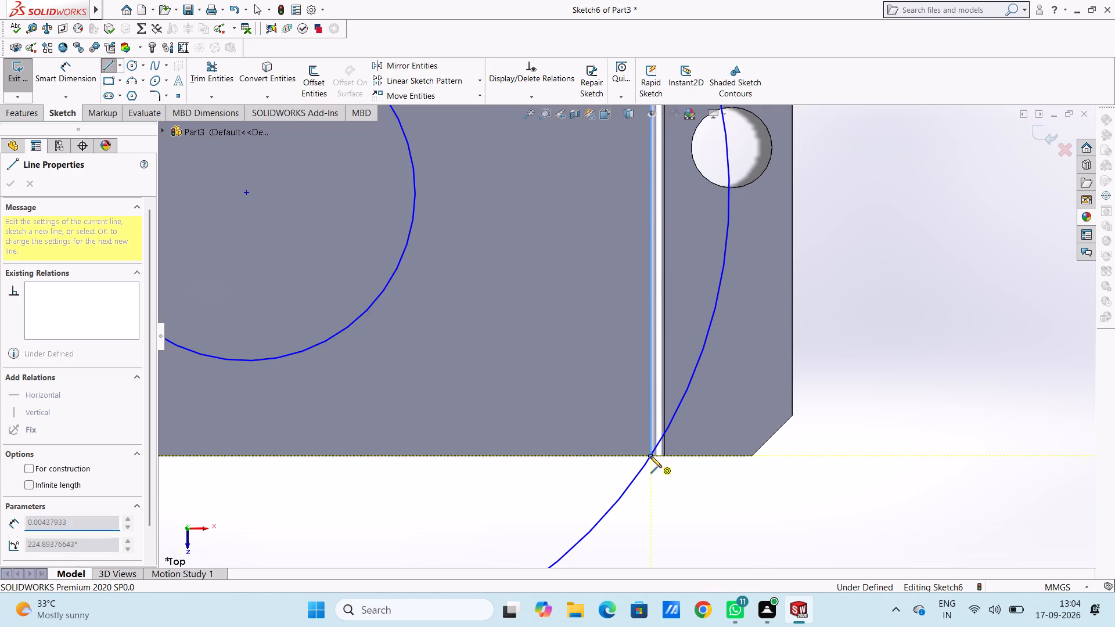
pyautogui.press('Escape')
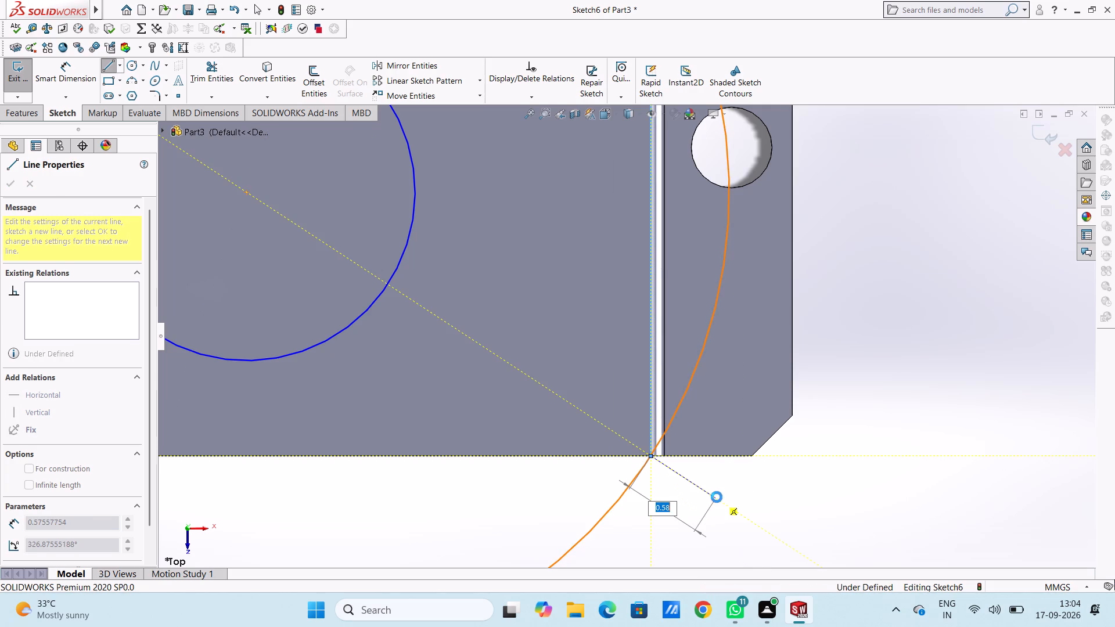
pyautogui.press('Escape')
pyautogui.press('Escape')
# Trim the large rear circle to the closest intersections, leaving only its arc beyond the block's rear edge.
pyautogui.scroll(4, 717, 497)
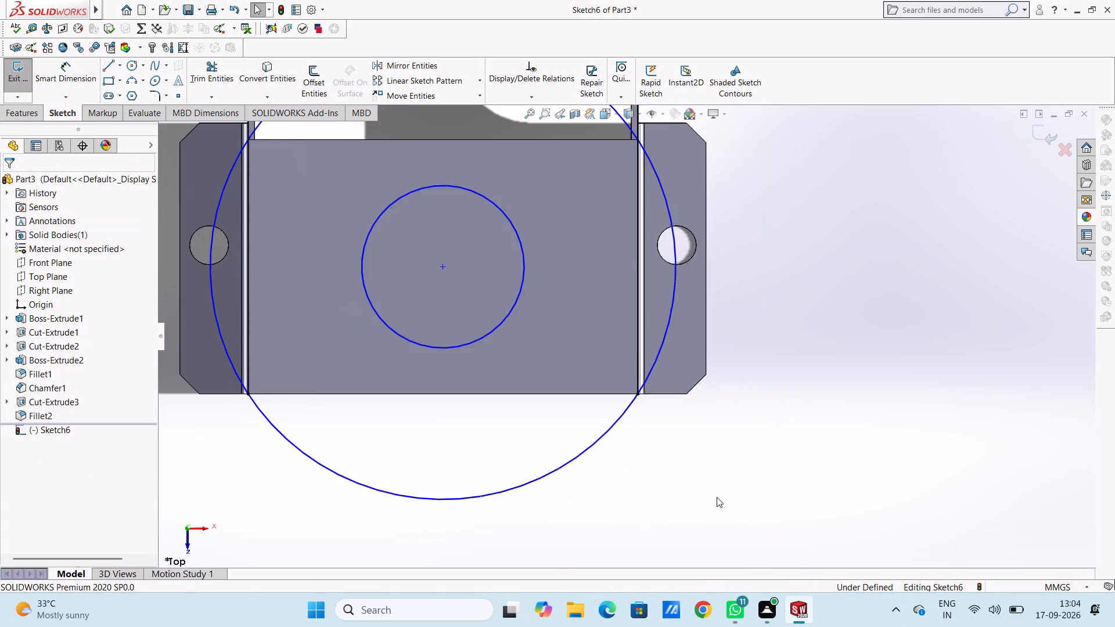
pyautogui.scroll(9, 717, 497)
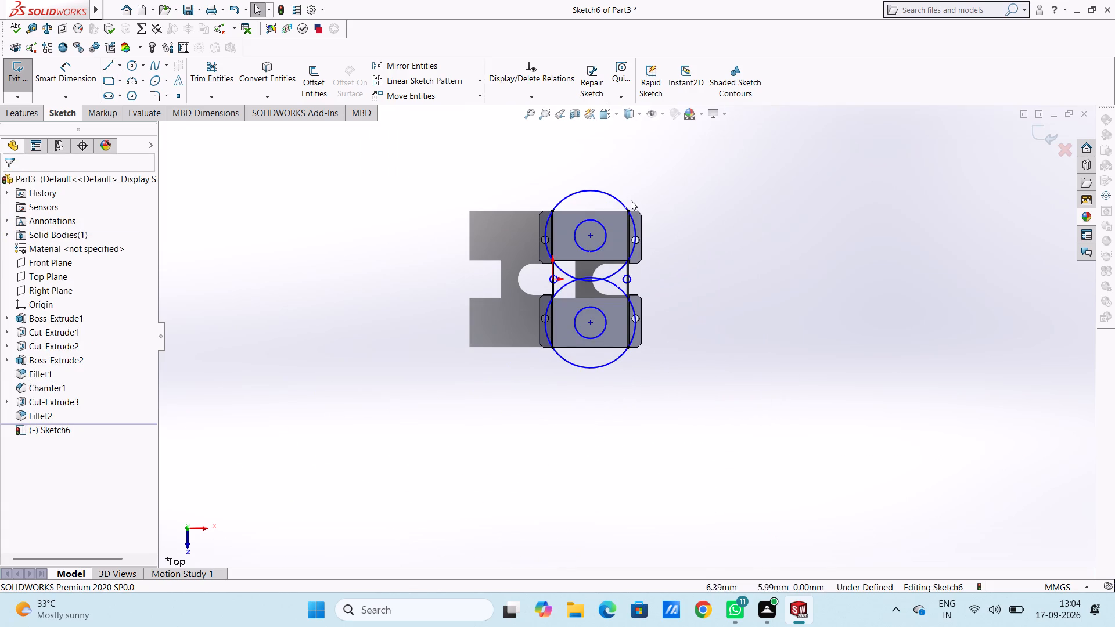
pyautogui.scroll(-5, 625, 194)
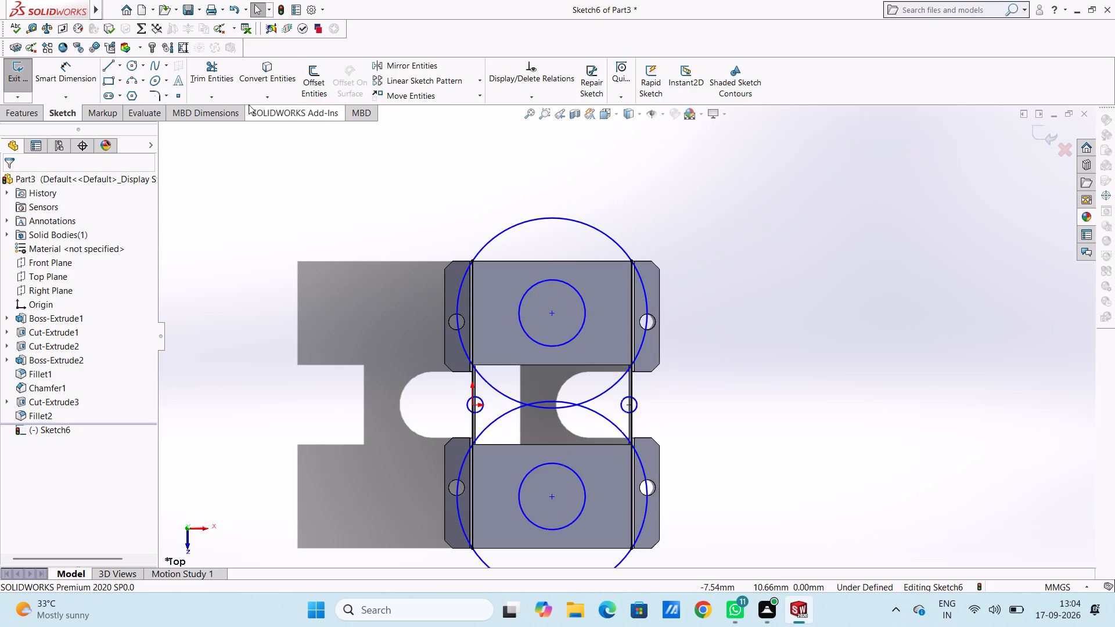
pyautogui.click(220, 71)
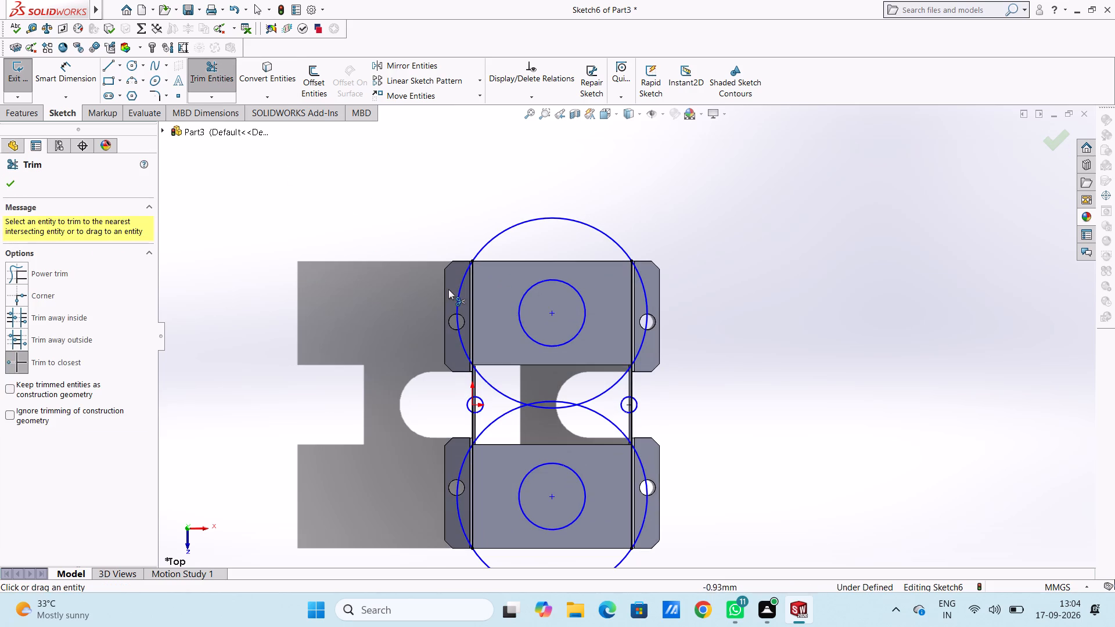
pyautogui.click(457, 298)
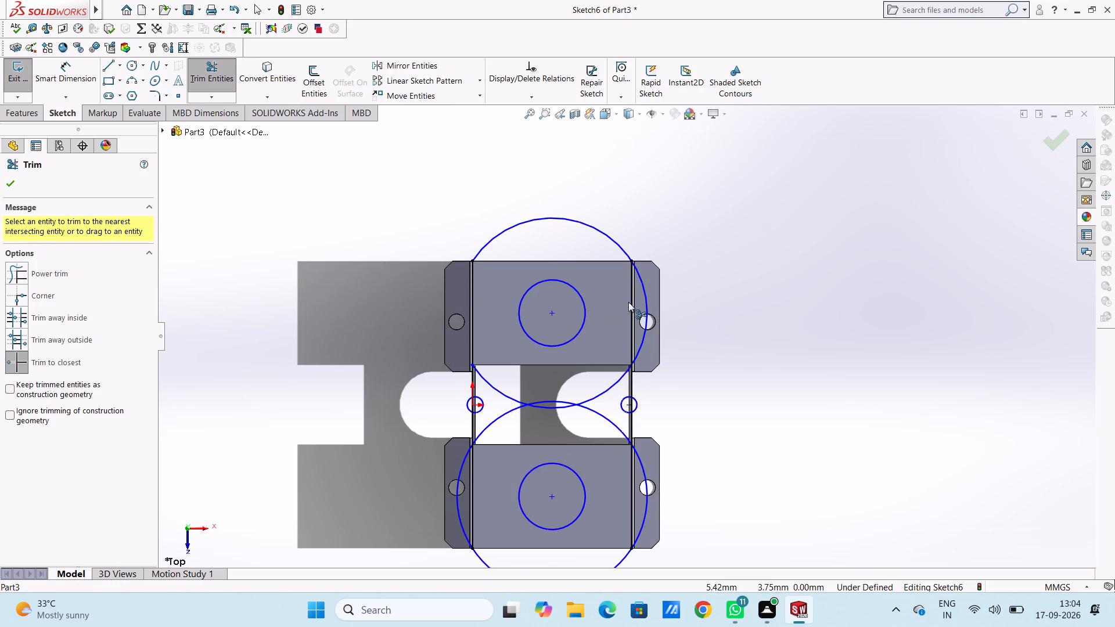
pyautogui.click(648, 301)
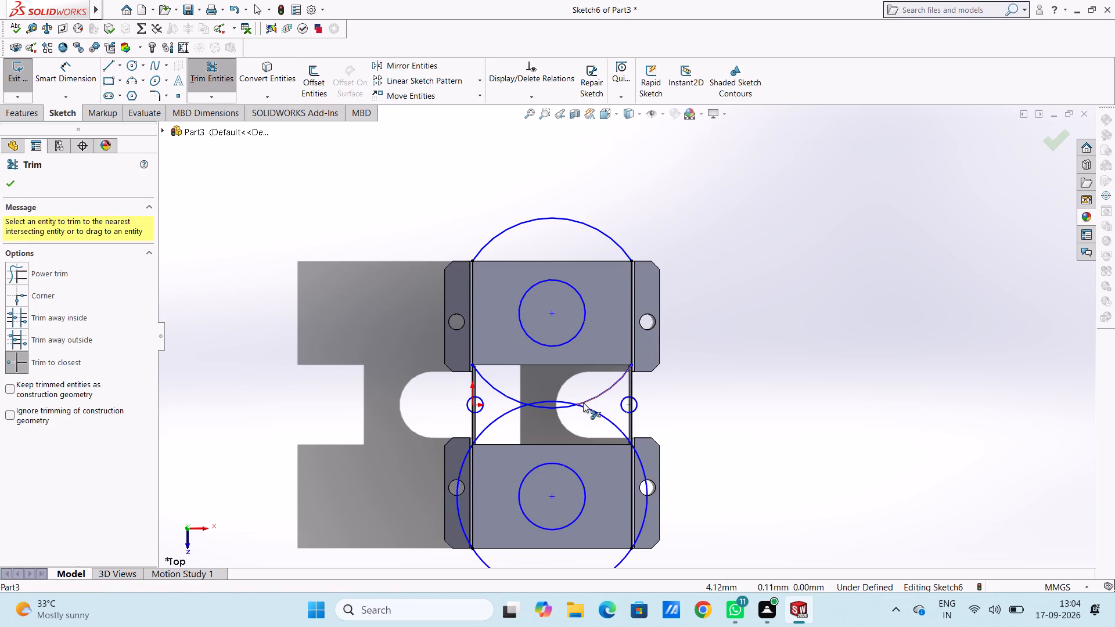
pyautogui.click(585, 403)
pyautogui.click(557, 408)
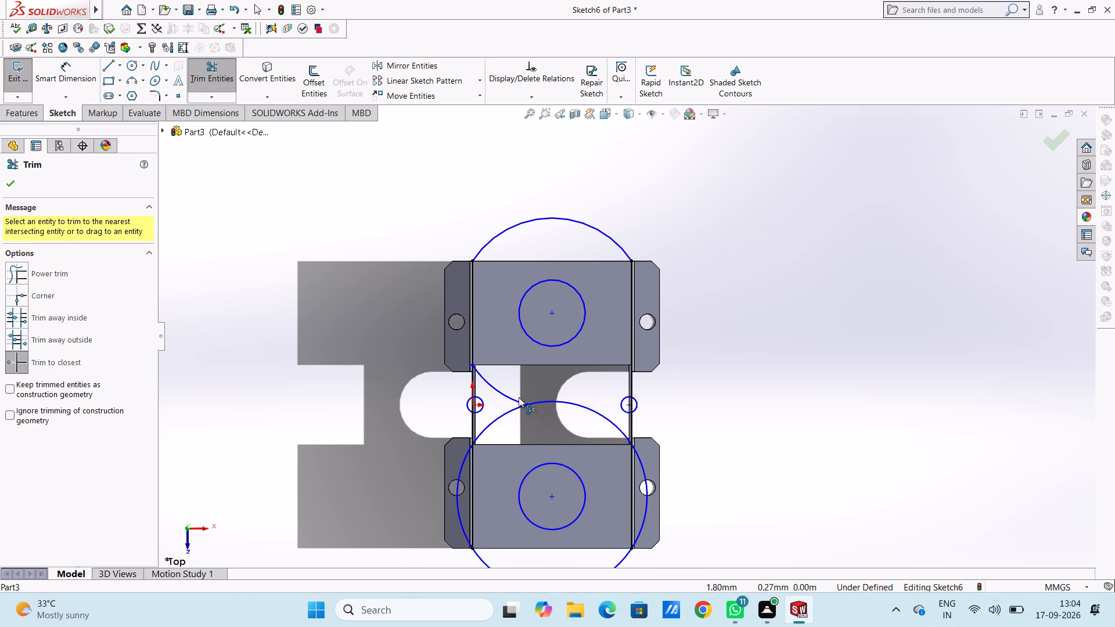
pyautogui.click(513, 399)
# Trim the large front circle to the closest intersections, leaving only its arc beyond the block's front edge.
pyautogui.click(538, 402)
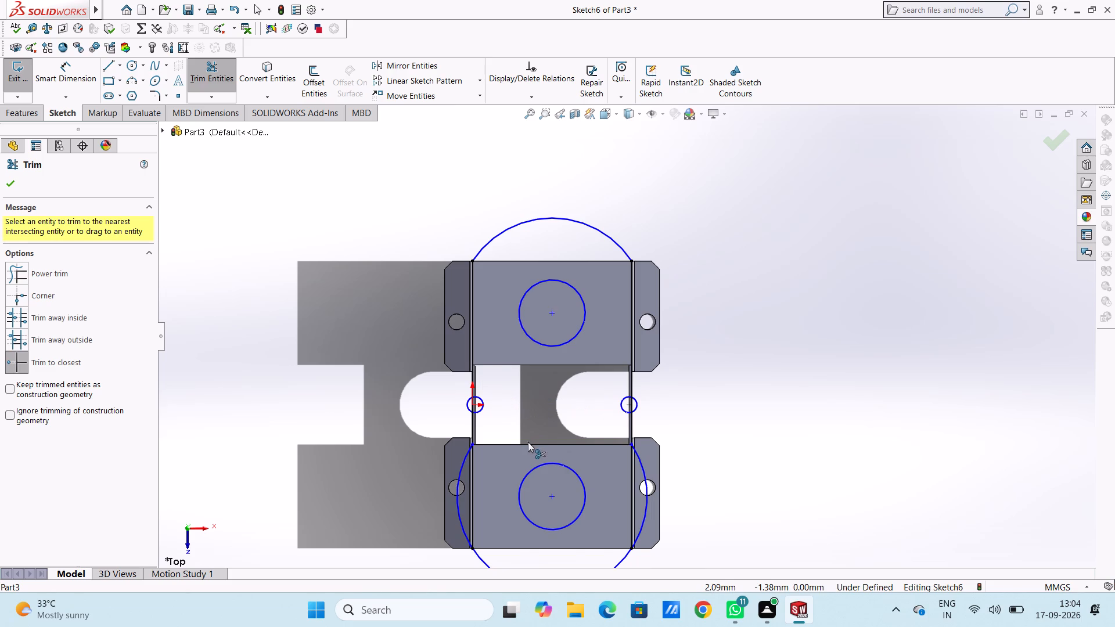
pyautogui.scroll(2, 528, 444)
pyautogui.click(509, 452)
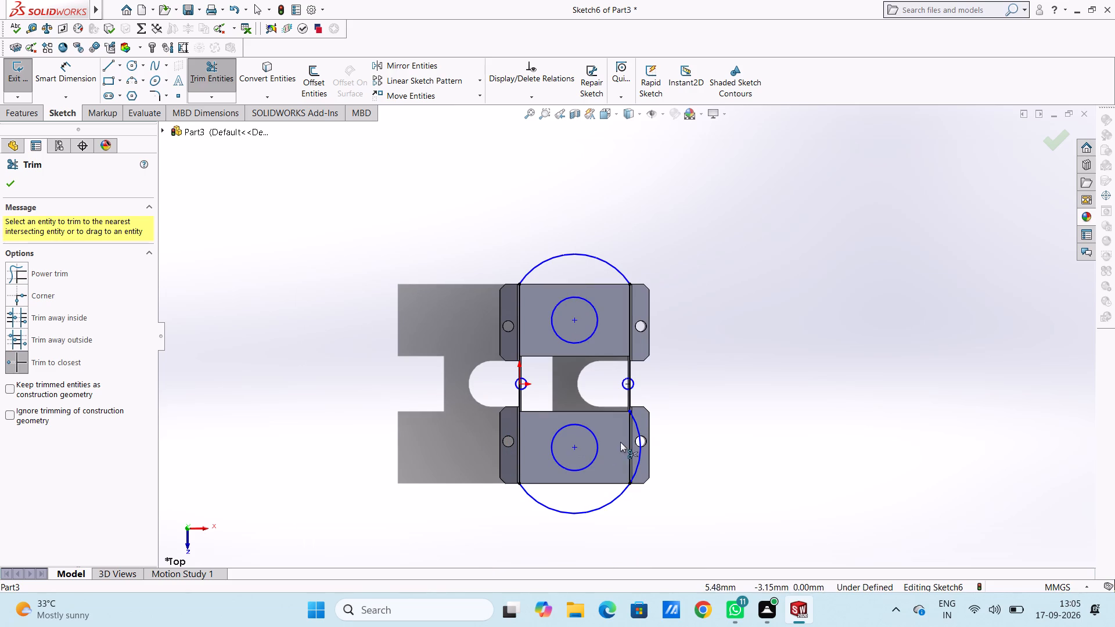
pyautogui.click(639, 450)
pyautogui.scroll(-6, 644, 392)
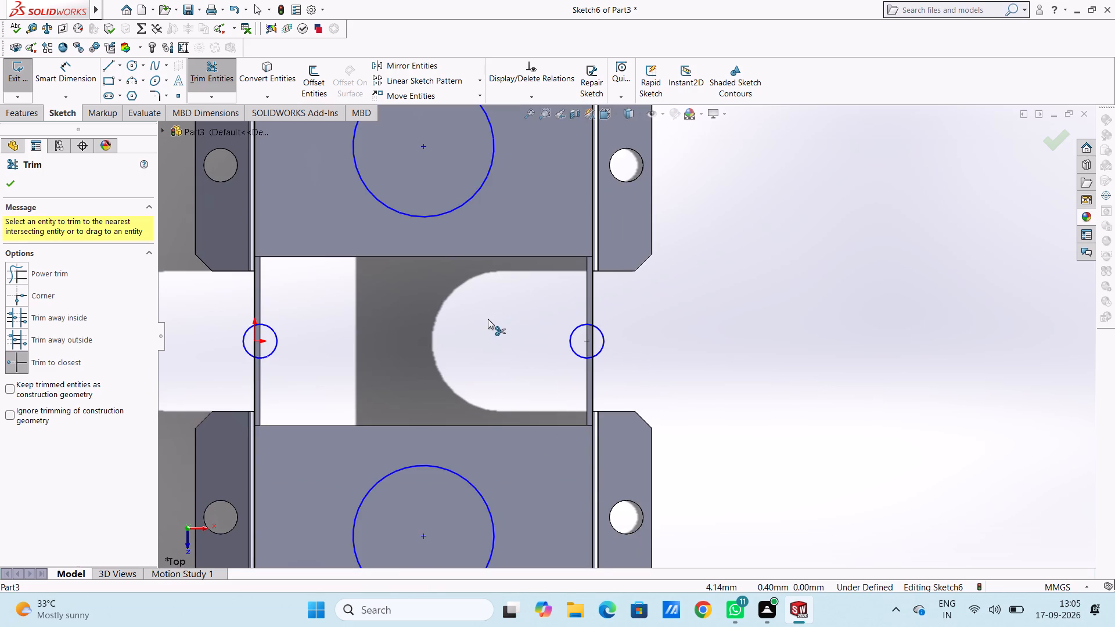
pyautogui.scroll(3, 488, 319)
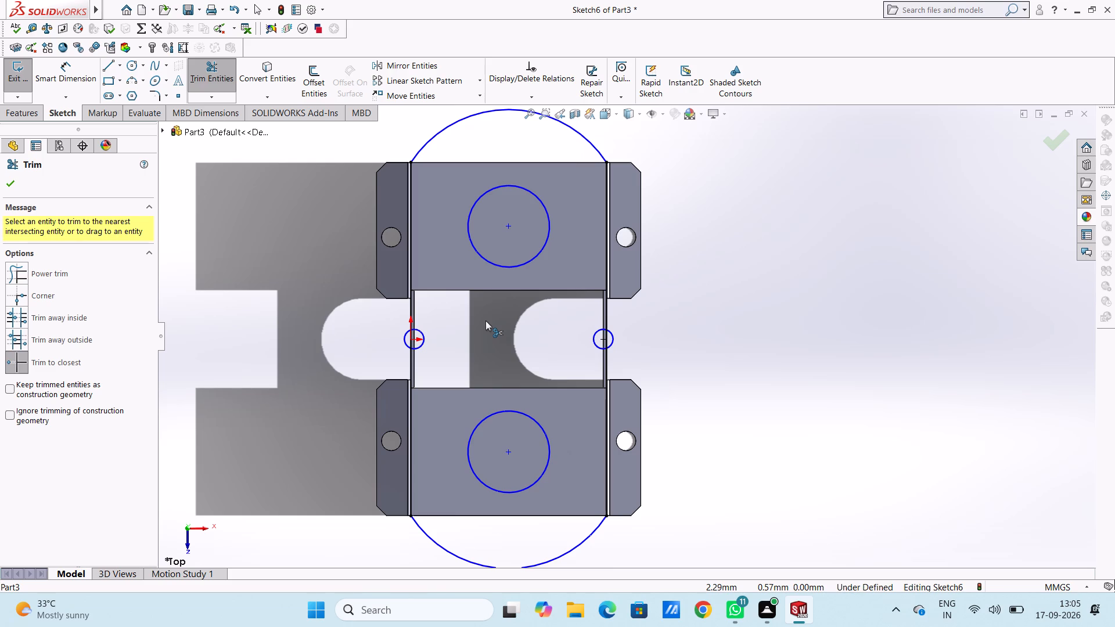
pyautogui.press('Escape')
pyautogui.press('Escape')
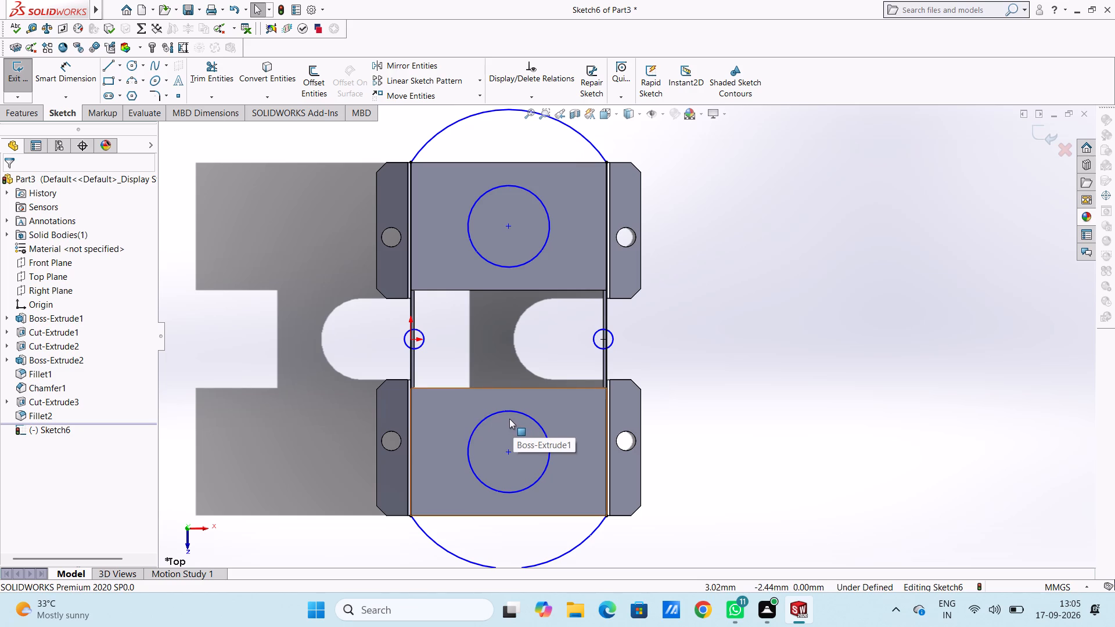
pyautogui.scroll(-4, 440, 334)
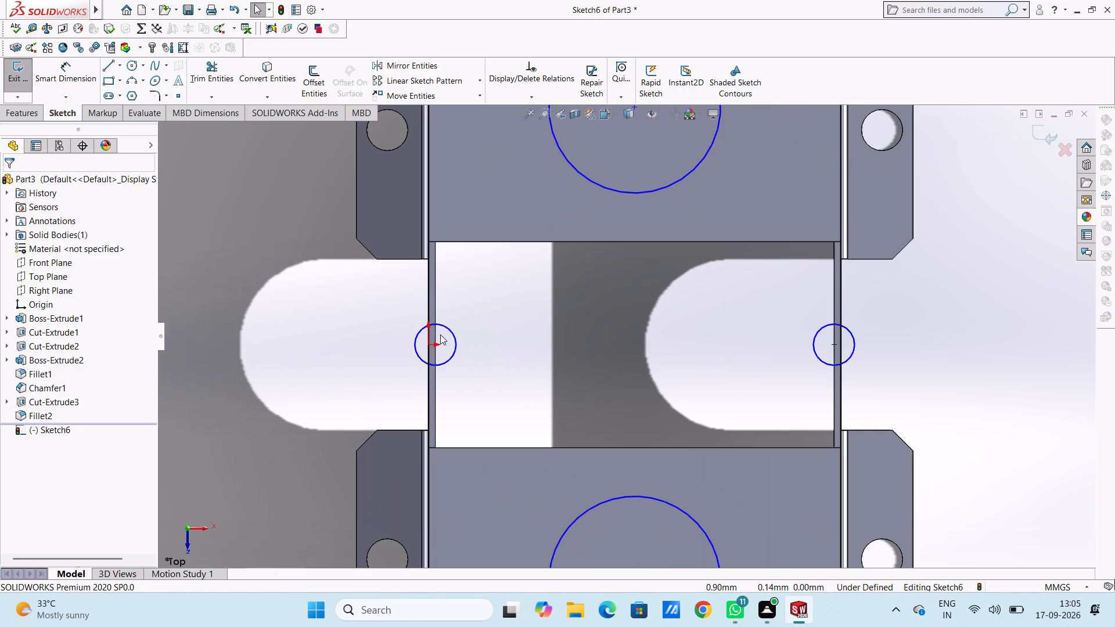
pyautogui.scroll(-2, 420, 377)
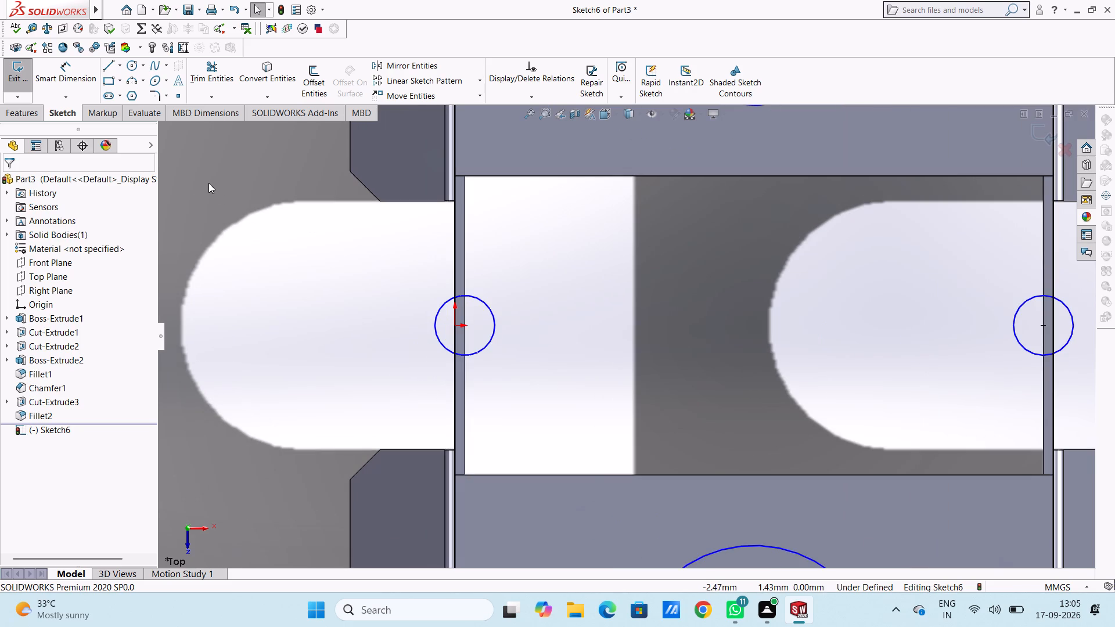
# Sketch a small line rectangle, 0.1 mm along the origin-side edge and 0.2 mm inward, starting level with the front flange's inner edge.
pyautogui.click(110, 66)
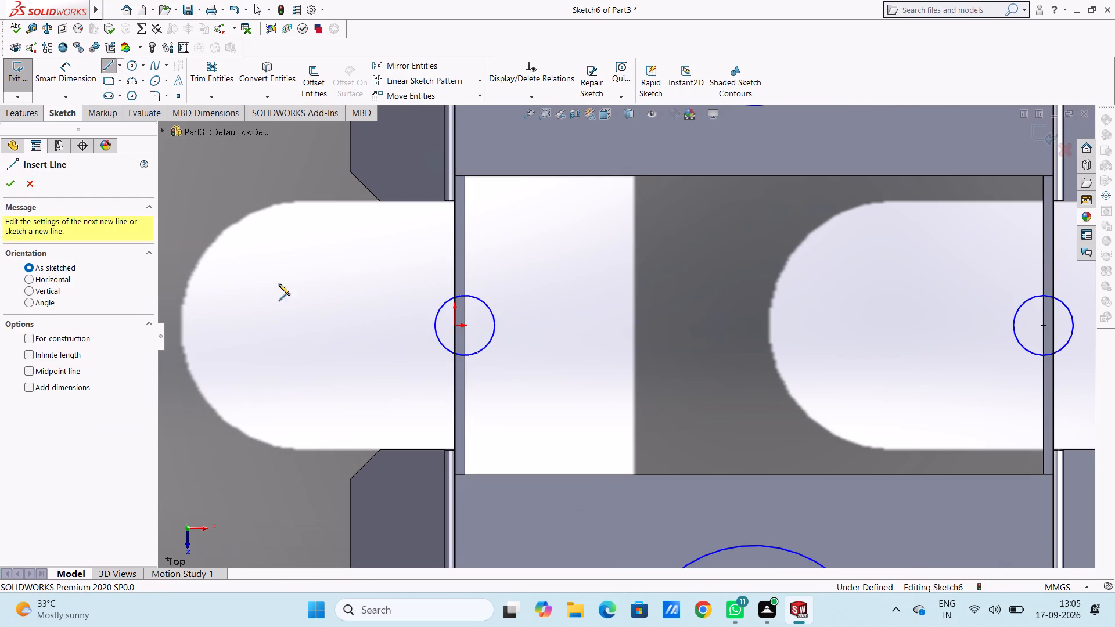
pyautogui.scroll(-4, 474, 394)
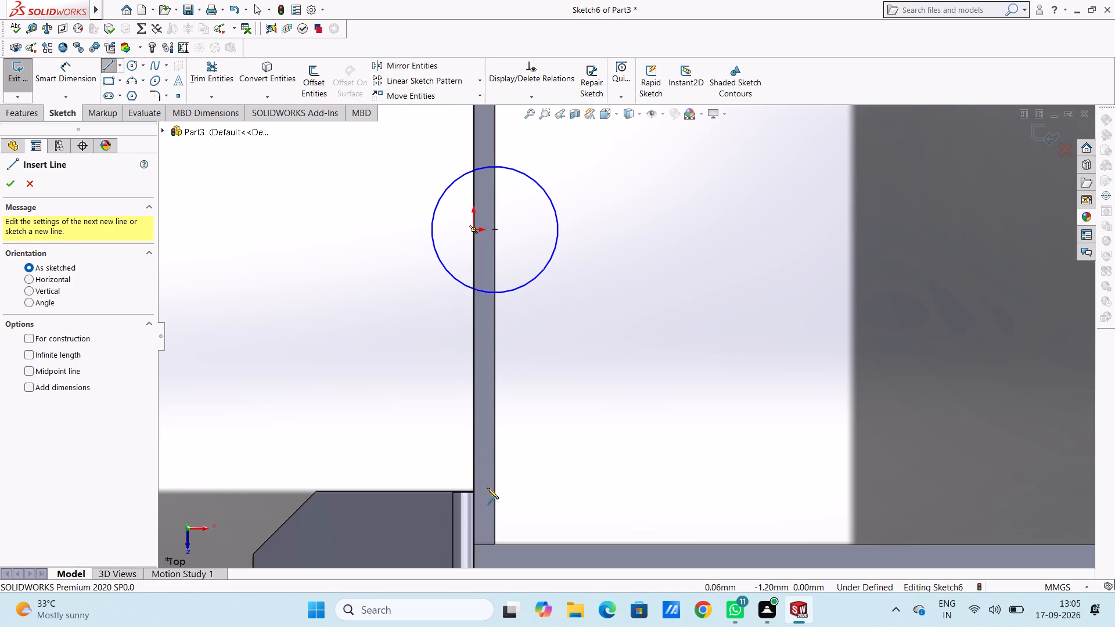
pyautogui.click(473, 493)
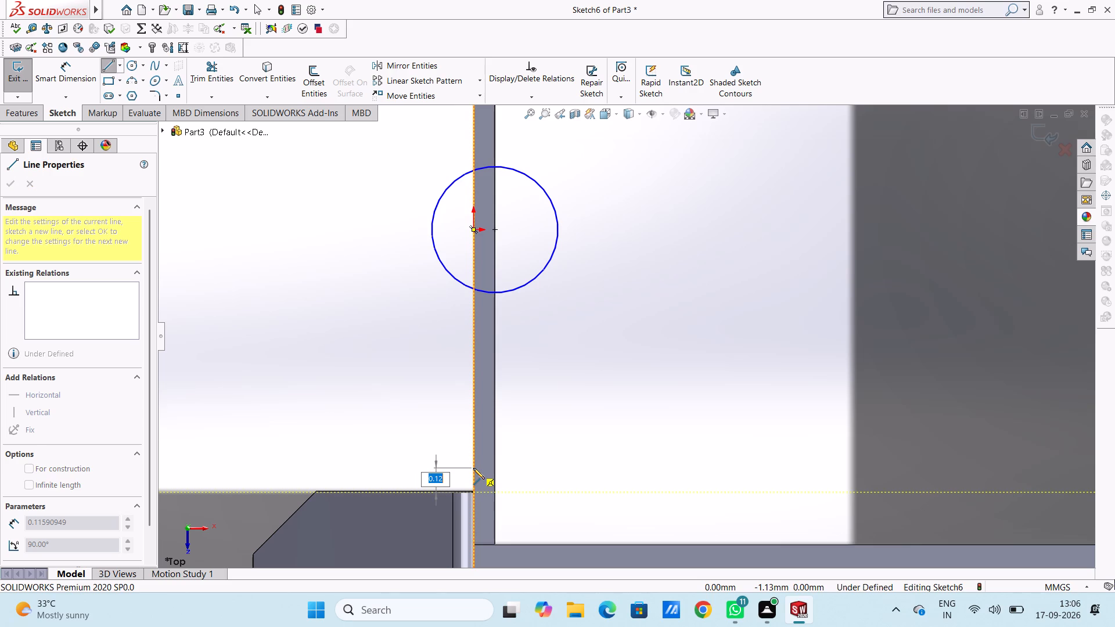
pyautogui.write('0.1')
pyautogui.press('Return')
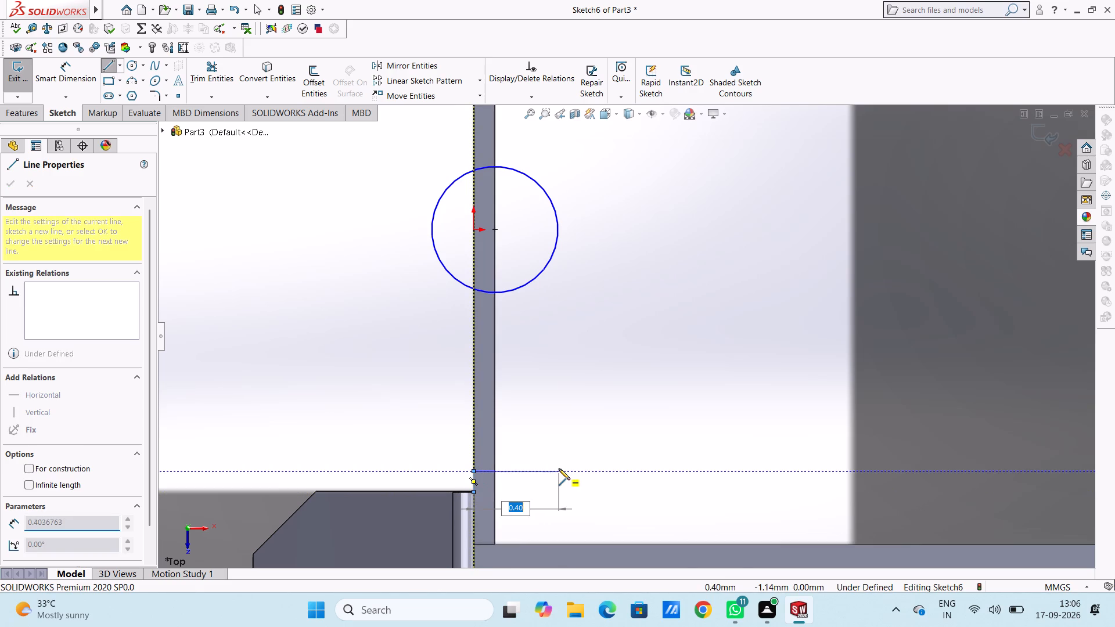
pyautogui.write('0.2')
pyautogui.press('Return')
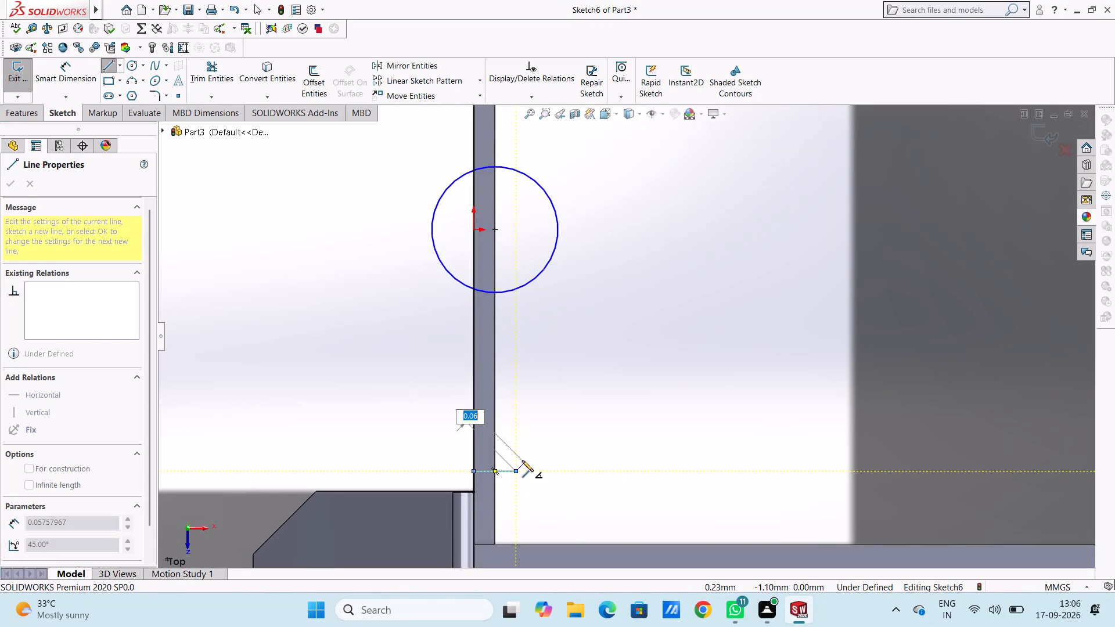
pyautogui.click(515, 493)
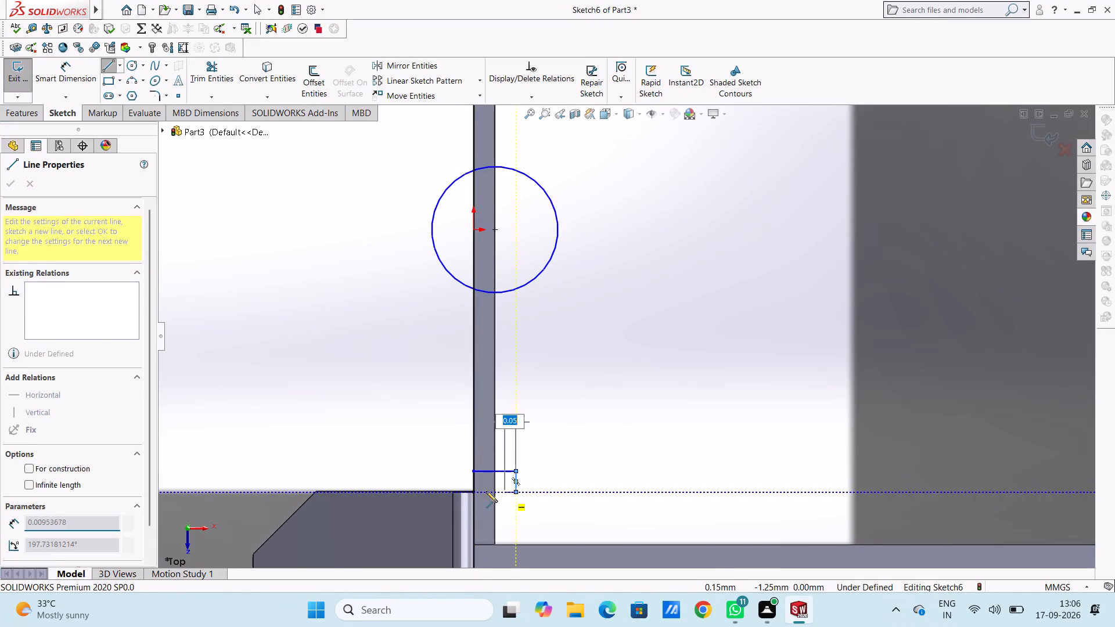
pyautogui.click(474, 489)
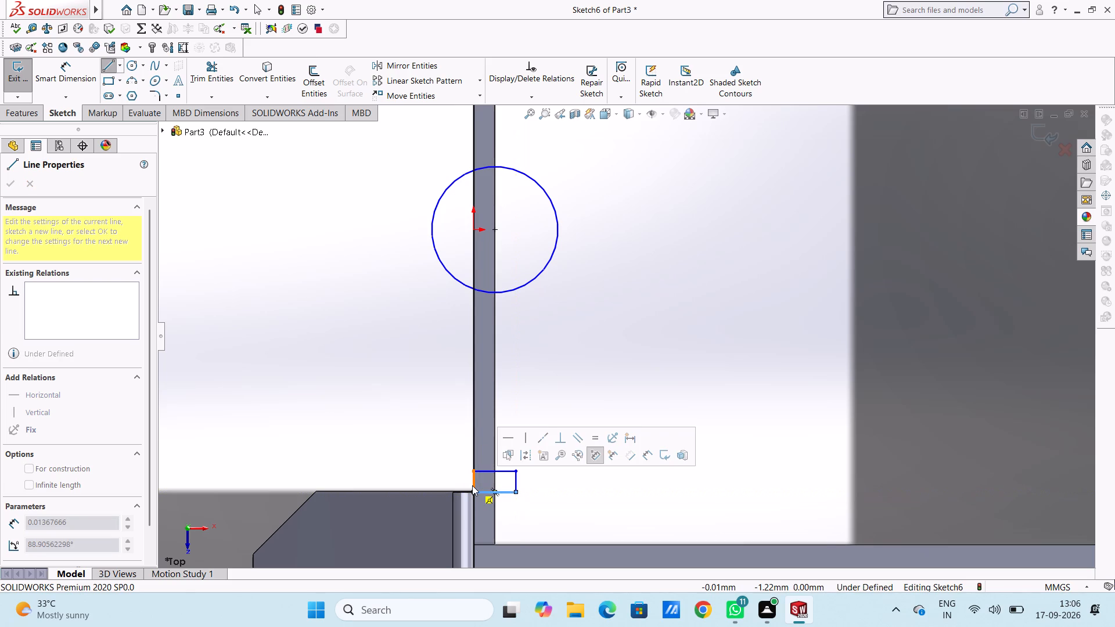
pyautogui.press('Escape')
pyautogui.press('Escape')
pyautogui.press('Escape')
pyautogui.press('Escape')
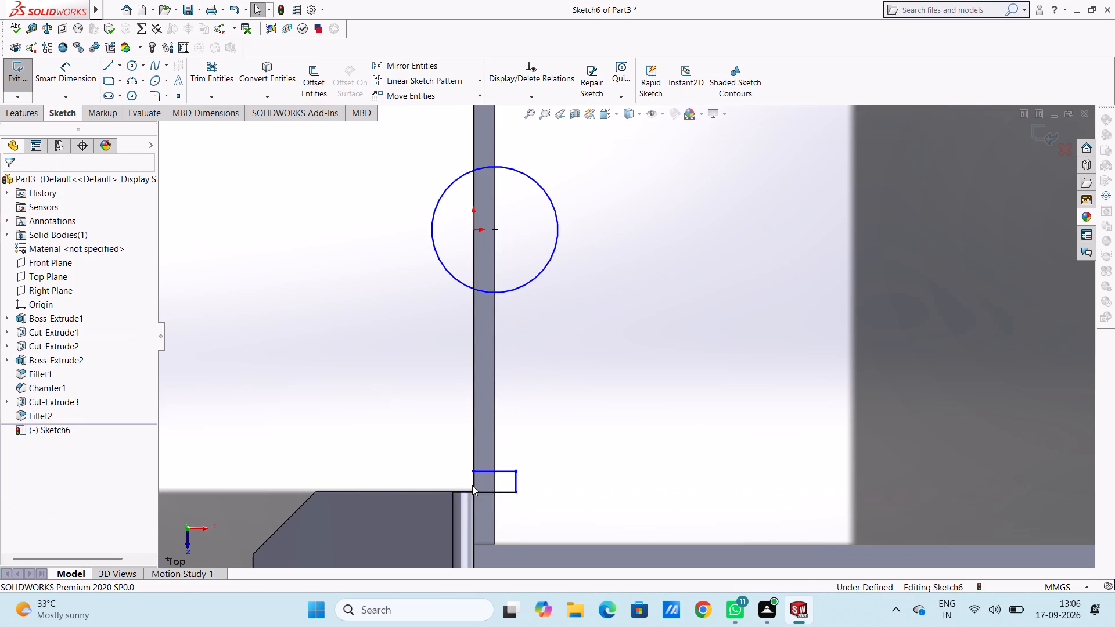
# Sketch a small line rectangle at the notch's rear corner on the origin side, 0.1 mm along the side edge and 0.2 mm inward.
pyautogui.scroll(-3, 466, 484)
pyautogui.scroll(6, 466, 484)
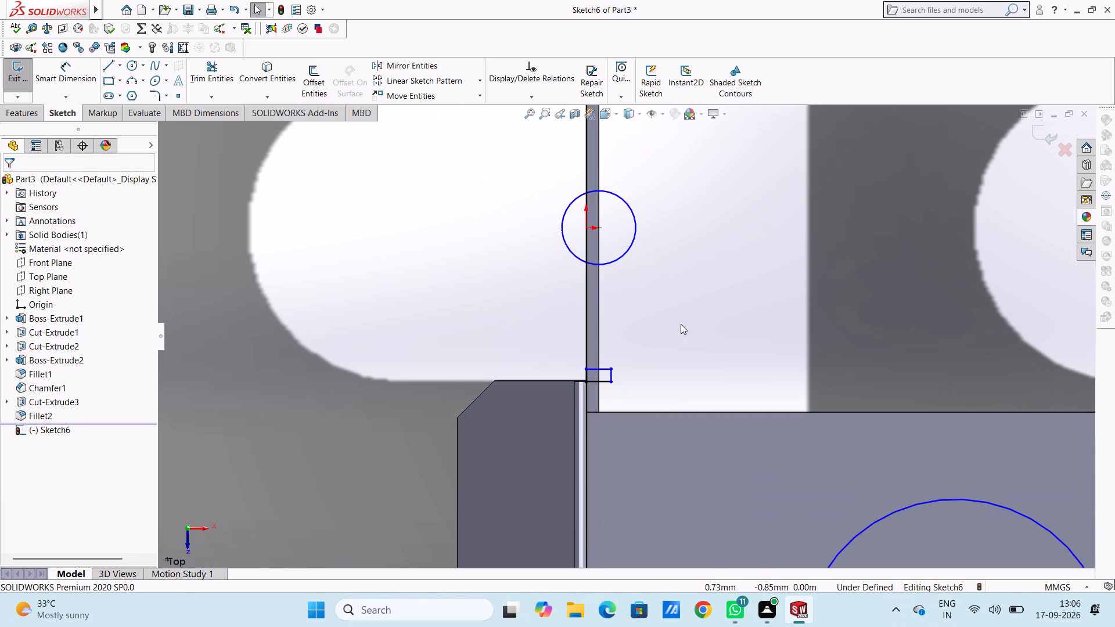
pyautogui.scroll(4, 700, 297)
pyautogui.scroll(-6, 651, 227)
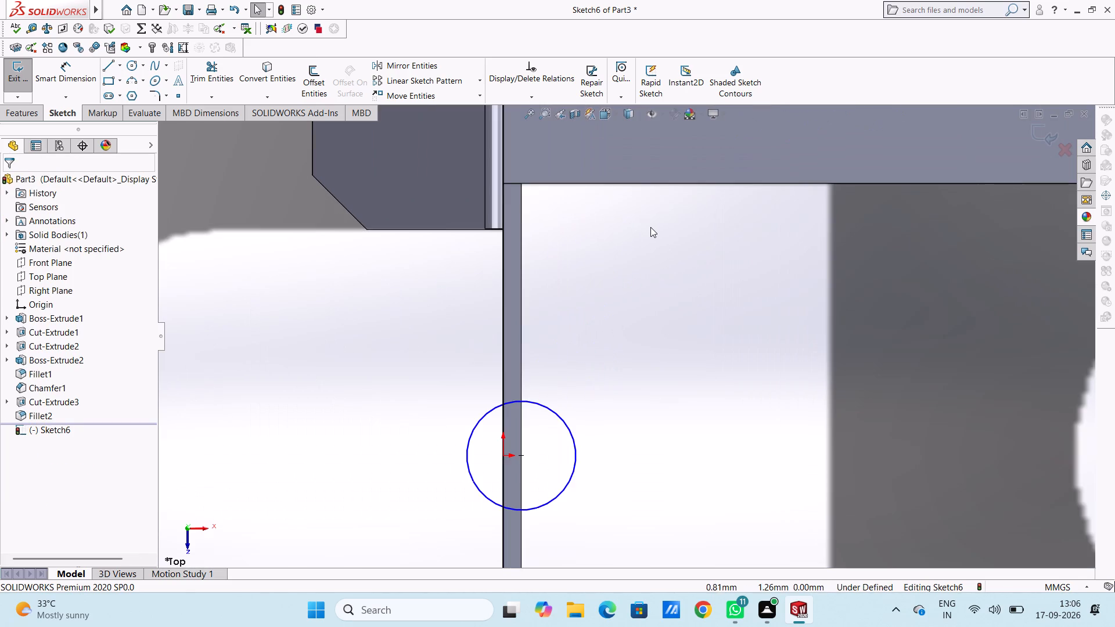
pyautogui.click(107, 67)
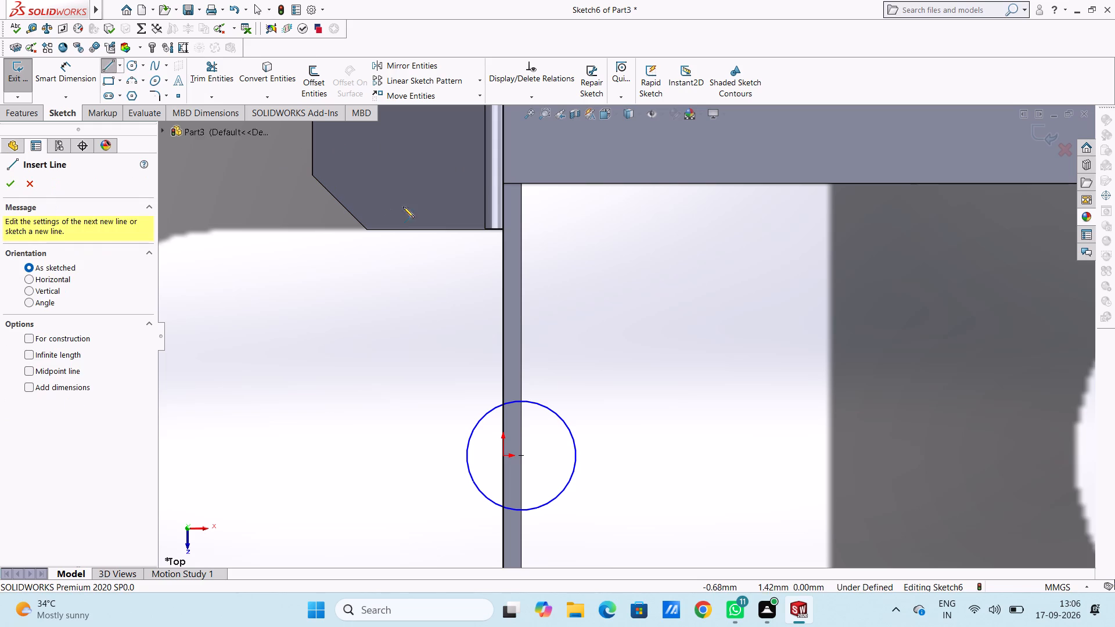
pyautogui.middleClick(436, 270)
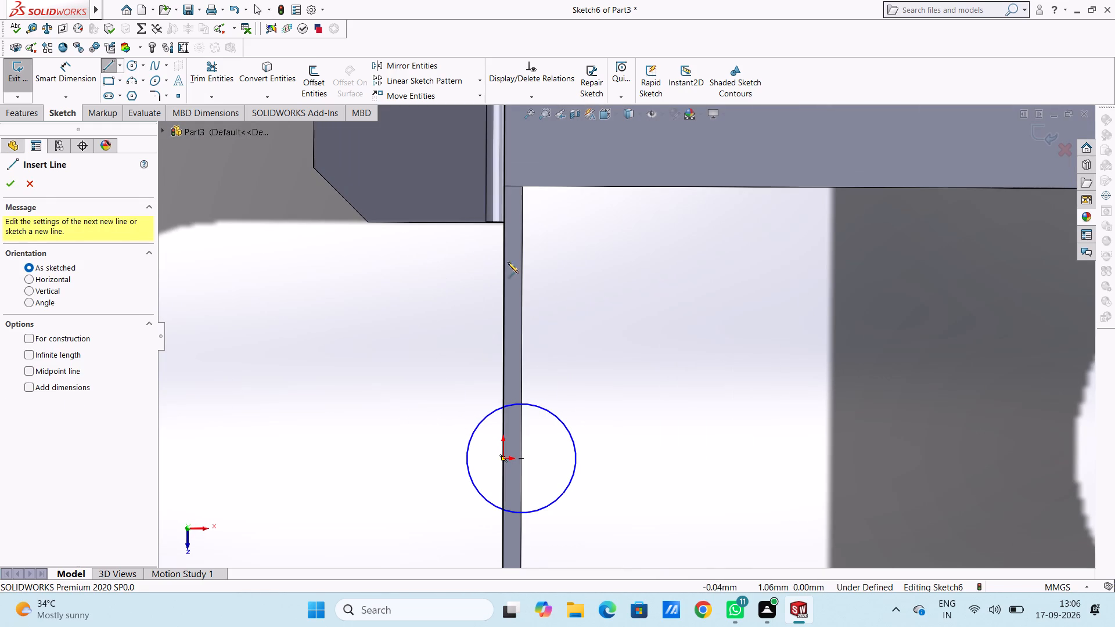
pyautogui.scroll(3, 557, 247)
pyautogui.scroll(2, 610, 492)
pyautogui.scroll(1, 612, 446)
pyautogui.moveTo(612, 445); pyautogui.dragTo(625, 435, button='middle')
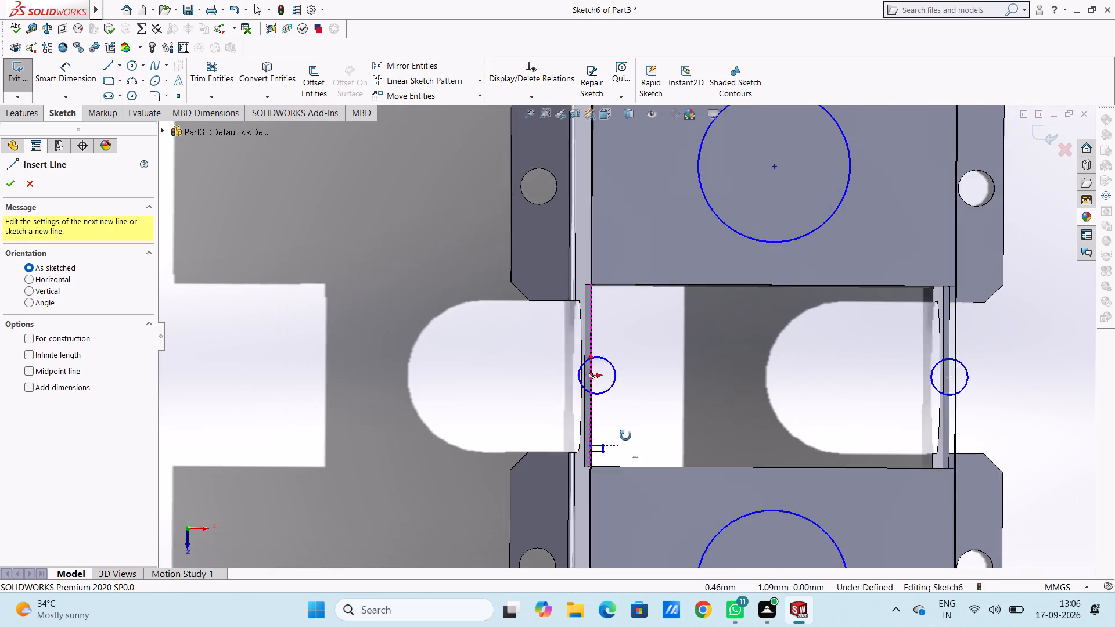
pyautogui.moveTo(625, 435); pyautogui.dragTo(629, 418, button='middle')
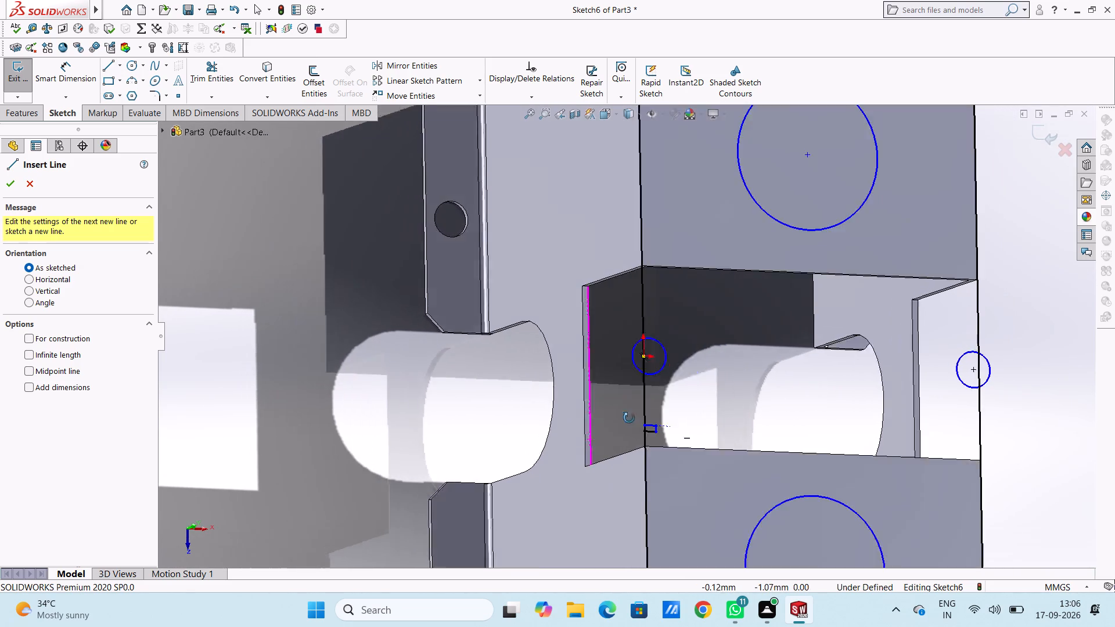
pyautogui.moveTo(629, 418); pyautogui.dragTo(618, 414, button='middle')
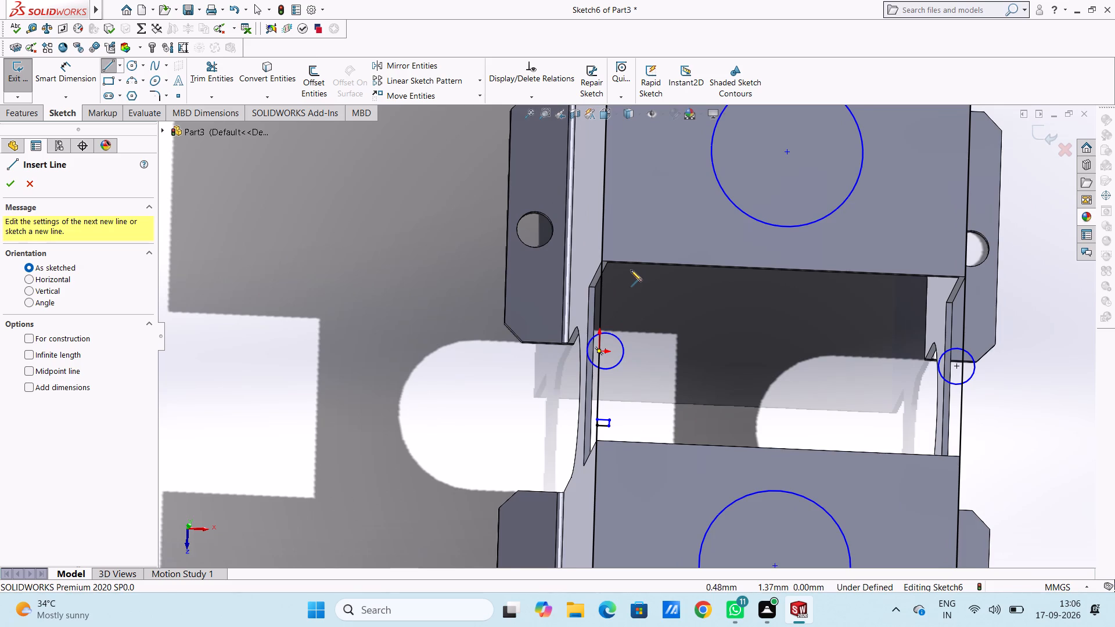
pyautogui.moveTo(631, 269); pyautogui.dragTo(629, 288, button='middle')
pyautogui.scroll(-5, 623, 286)
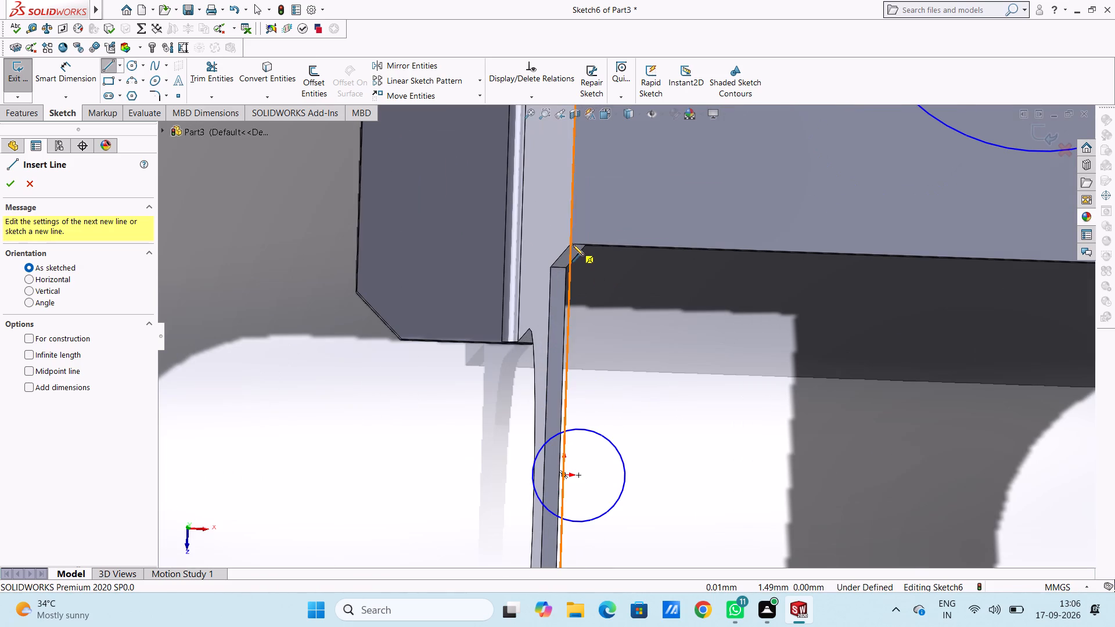
pyautogui.click(570, 244)
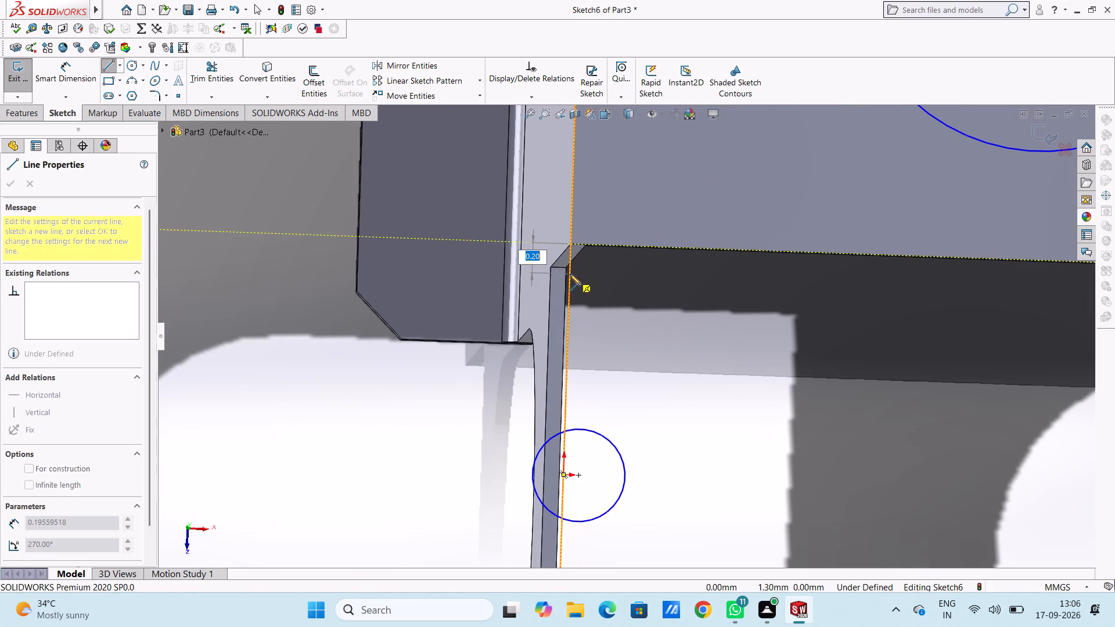
pyautogui.write('0.1')
pyautogui.press('Return')
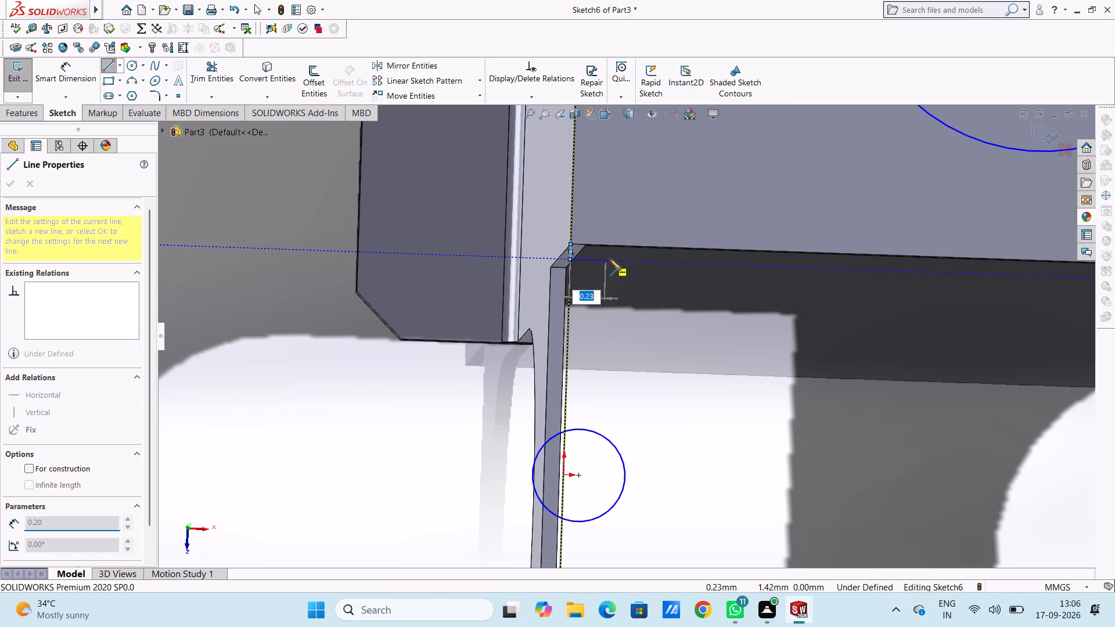
pyautogui.write('0.2')
pyautogui.press('Return')
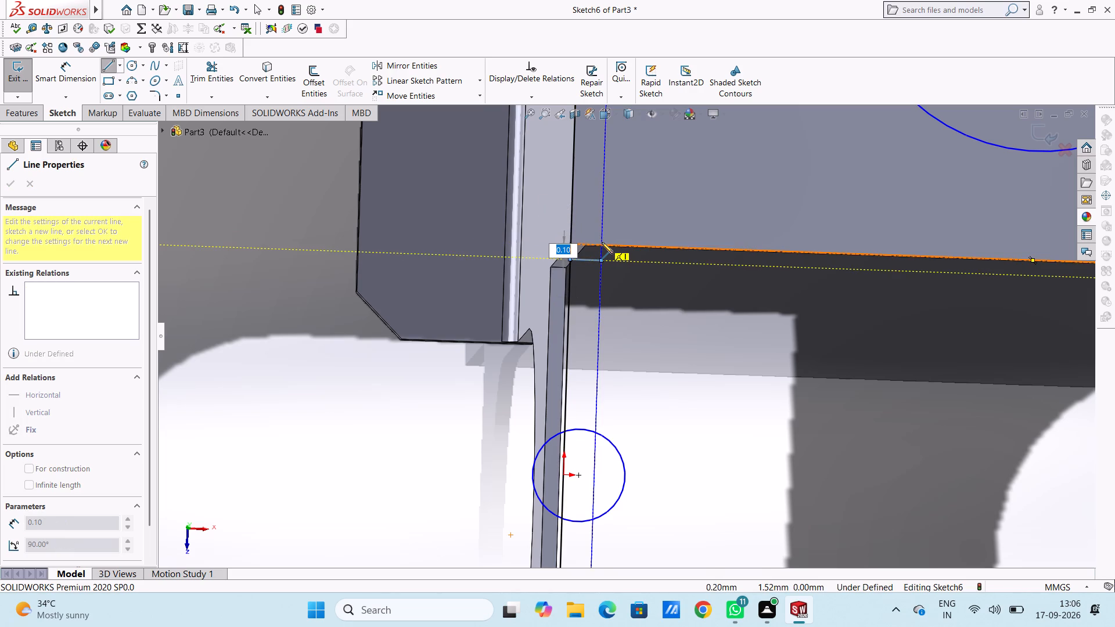
pyautogui.click(602, 242)
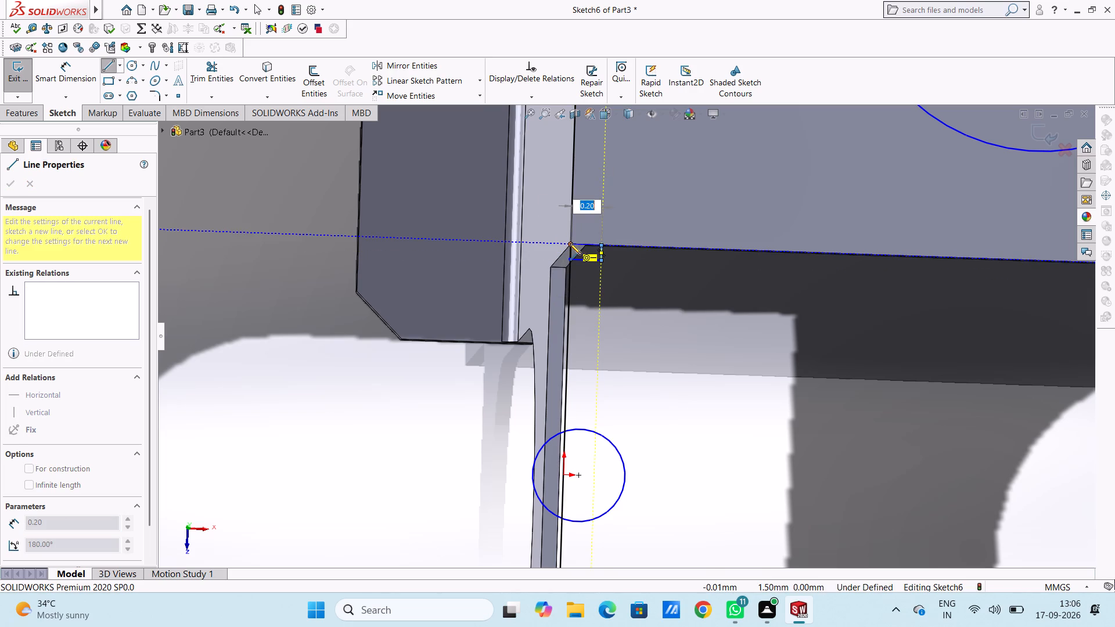
pyautogui.click(570, 243)
pyautogui.press('Escape')
pyautogui.press('Escape')
pyautogui.press('Escape')
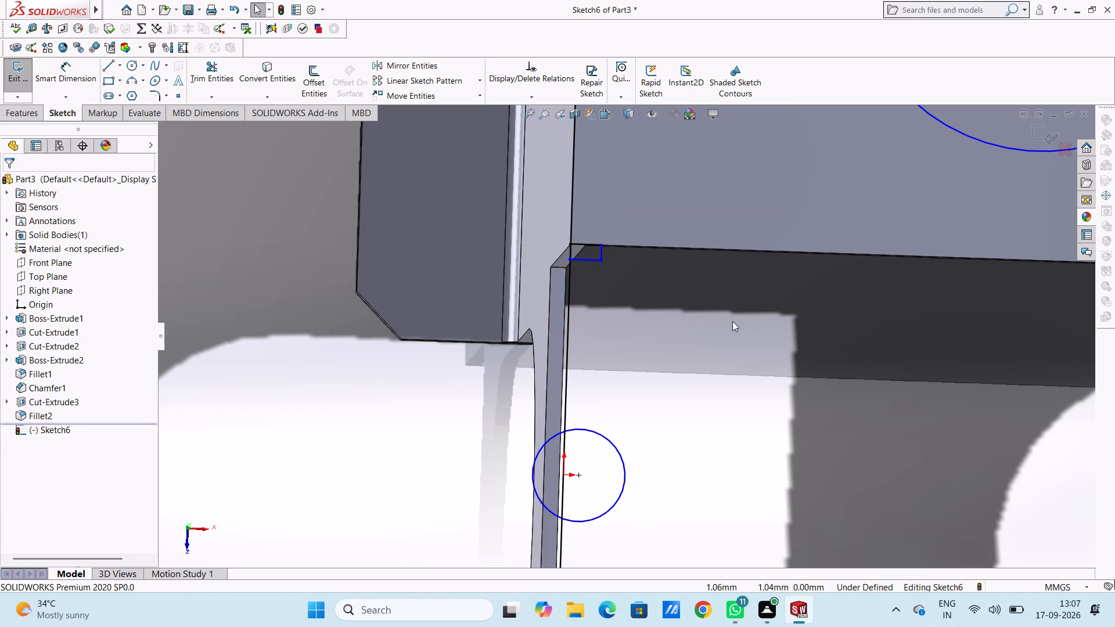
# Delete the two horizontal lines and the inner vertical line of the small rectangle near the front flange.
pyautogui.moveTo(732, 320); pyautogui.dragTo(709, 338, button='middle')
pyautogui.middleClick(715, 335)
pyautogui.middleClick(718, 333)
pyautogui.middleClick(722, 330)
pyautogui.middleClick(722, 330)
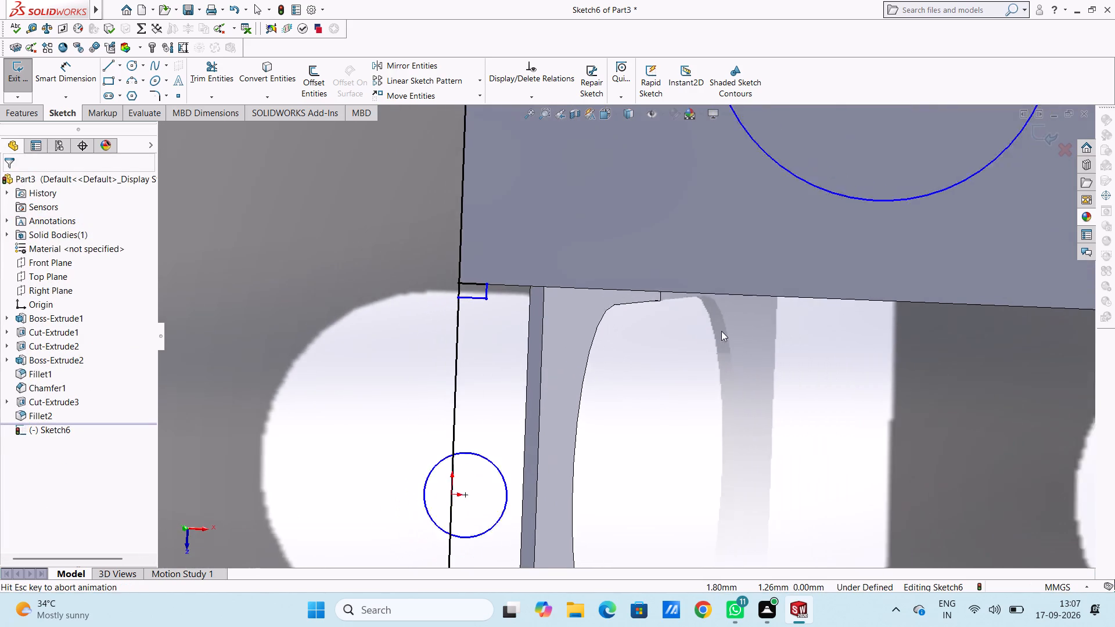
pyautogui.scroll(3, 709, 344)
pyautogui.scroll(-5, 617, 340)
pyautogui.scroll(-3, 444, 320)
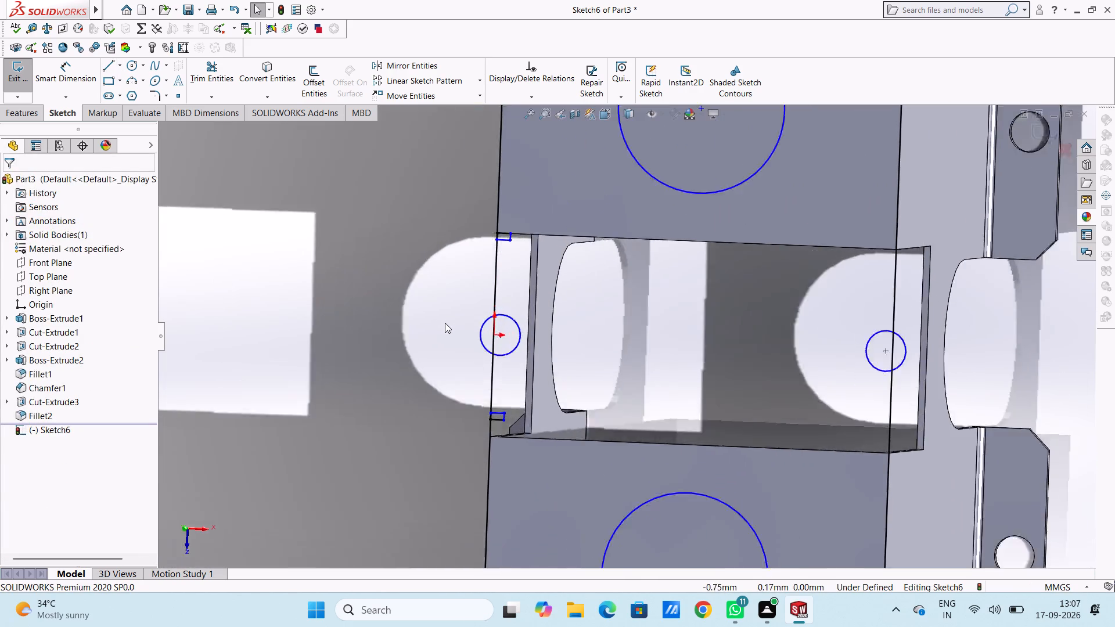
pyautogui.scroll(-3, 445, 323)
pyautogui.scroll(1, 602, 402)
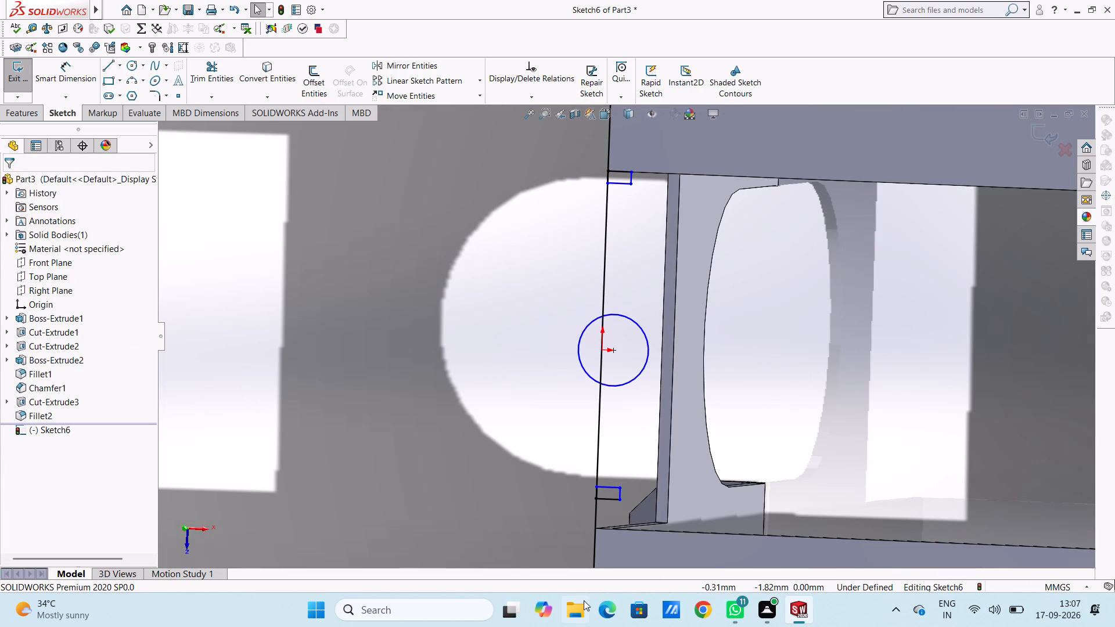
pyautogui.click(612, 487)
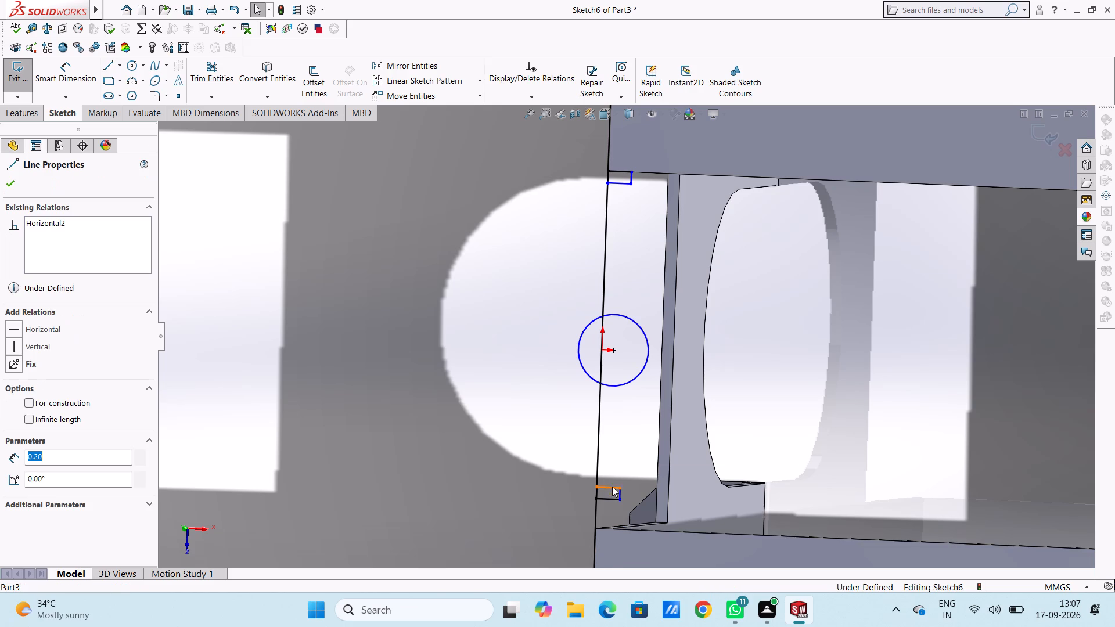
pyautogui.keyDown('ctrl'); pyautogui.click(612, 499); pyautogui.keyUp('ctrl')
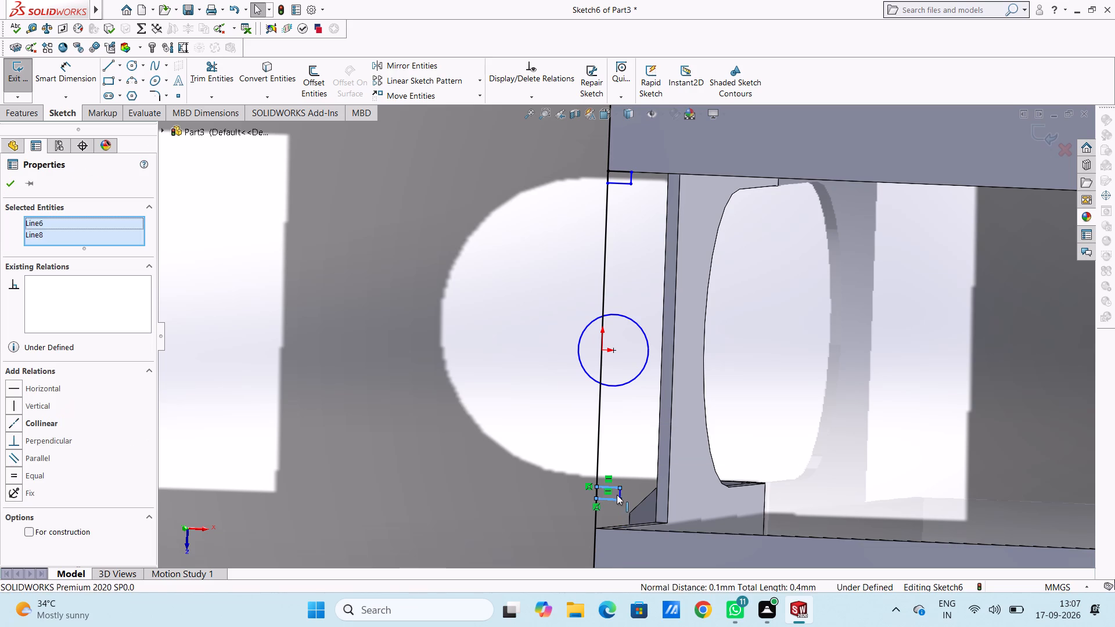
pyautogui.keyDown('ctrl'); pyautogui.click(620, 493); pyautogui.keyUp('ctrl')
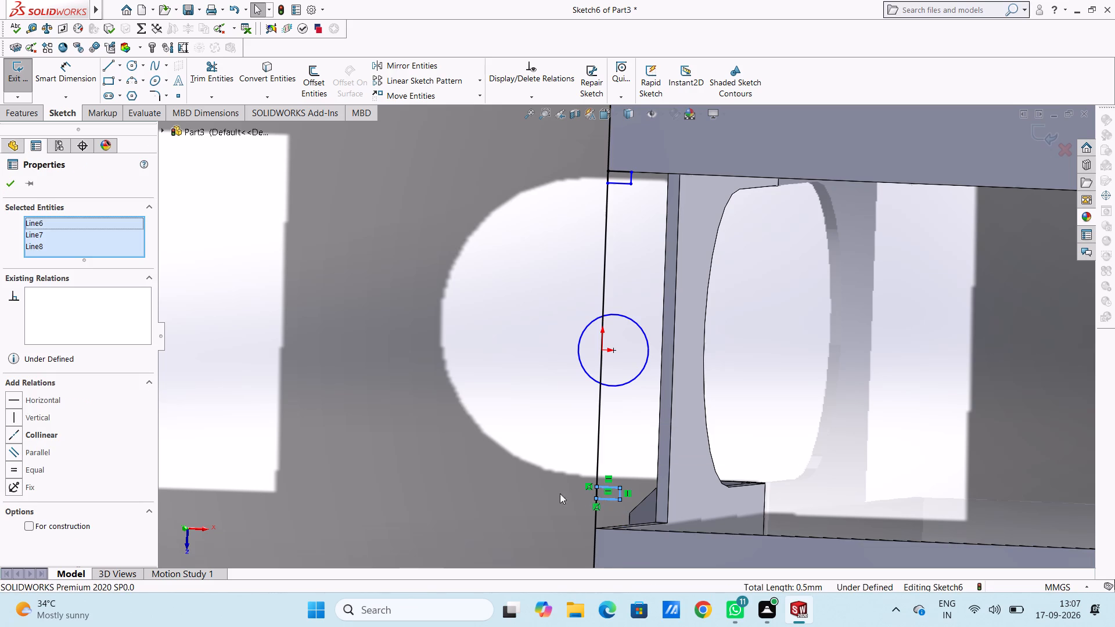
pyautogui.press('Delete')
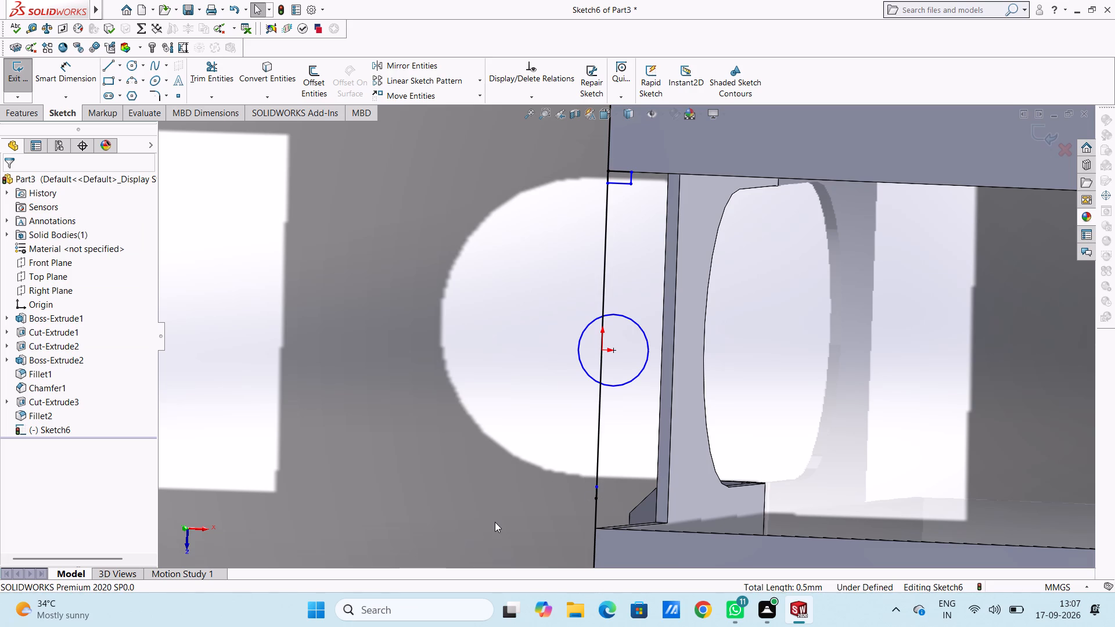
# Sketch a small line rectangle at the notch's front corner on the origin side, 0.1 mm along the side edge and 0.2 mm inward.
pyautogui.hotkey('ctrl', '6')
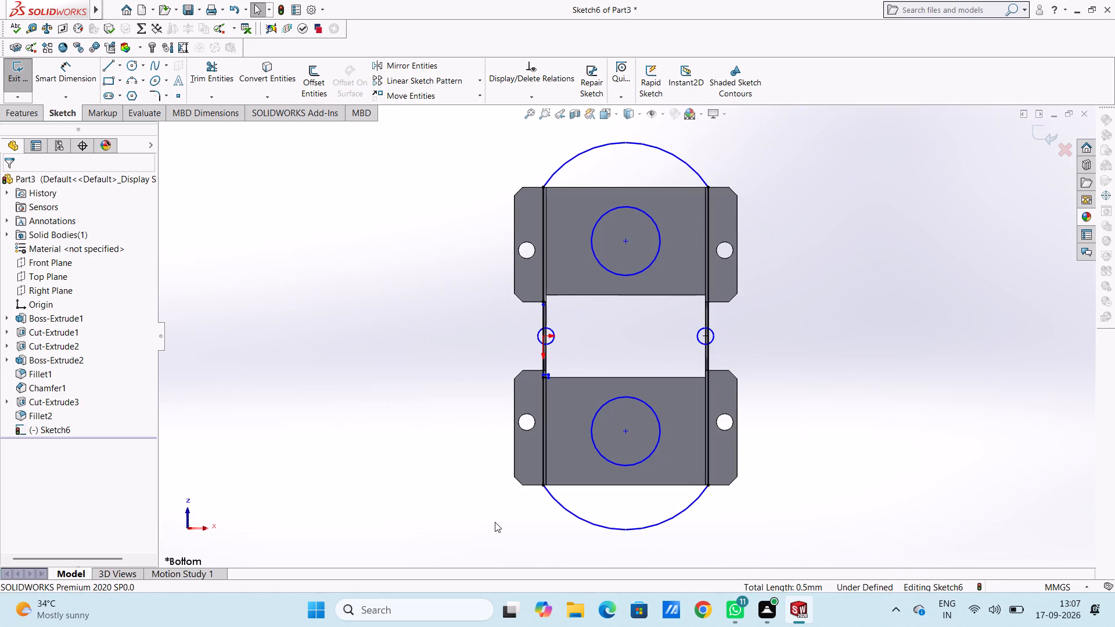
pyautogui.hotkey('ctrl', '5')
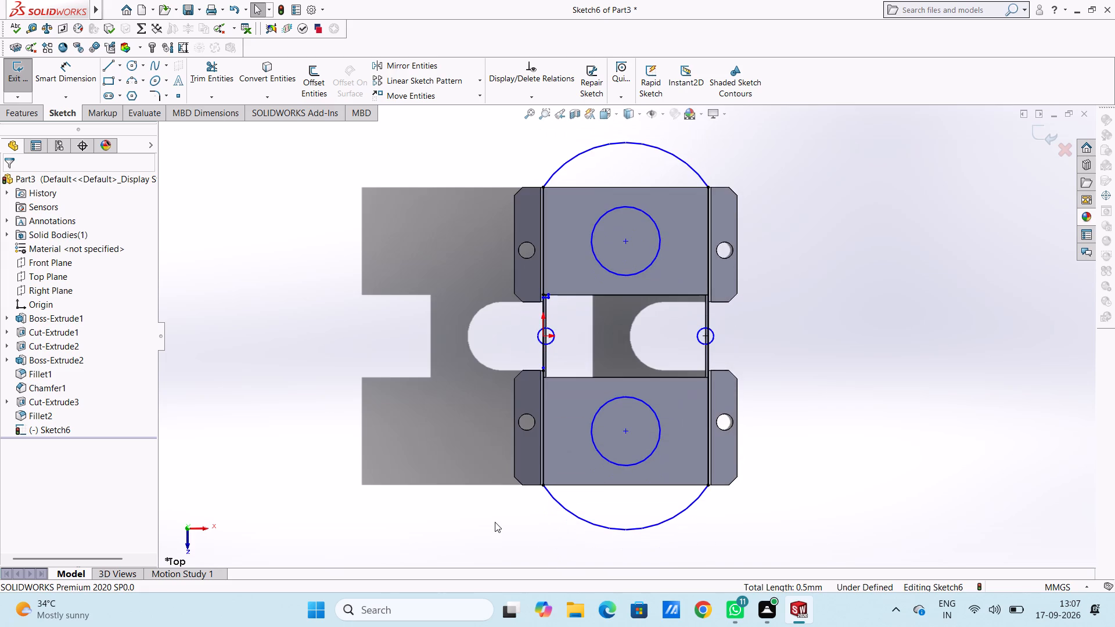
pyautogui.moveTo(464, 313); pyautogui.dragTo(535, 300, button='middle')
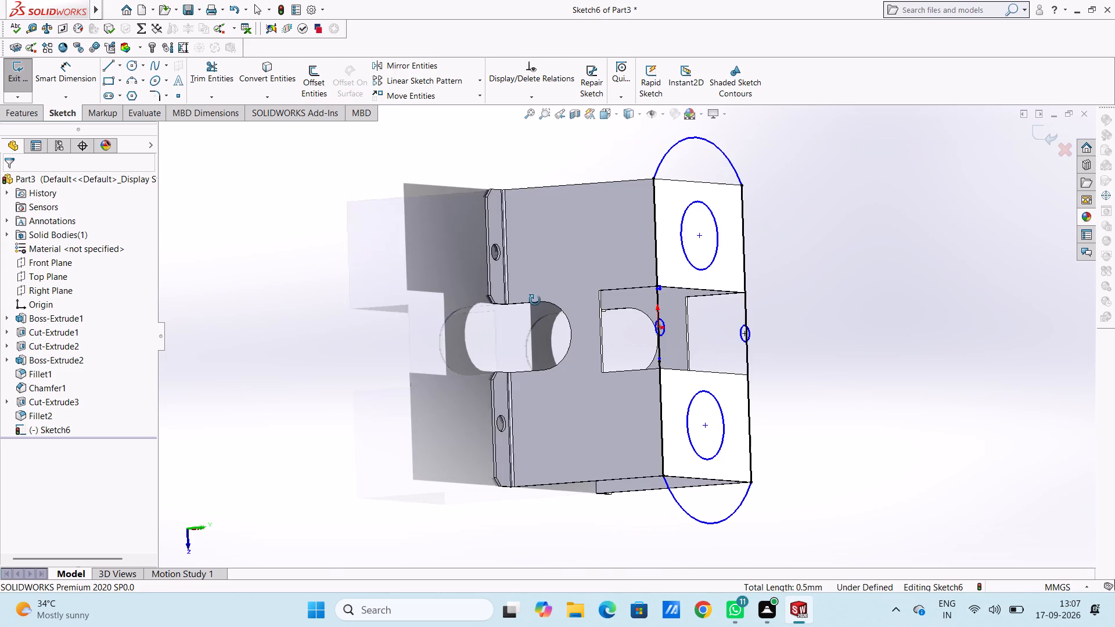
pyautogui.moveTo(535, 300); pyautogui.dragTo(525, 300, button='middle')
pyautogui.scroll(-6, 677, 330)
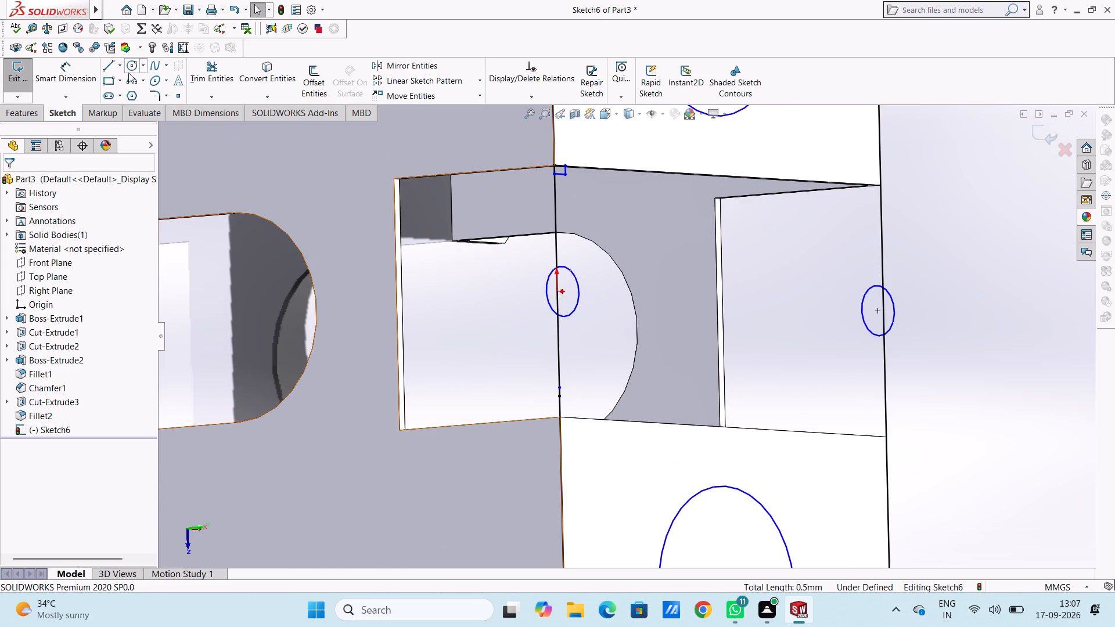
pyautogui.click(113, 70)
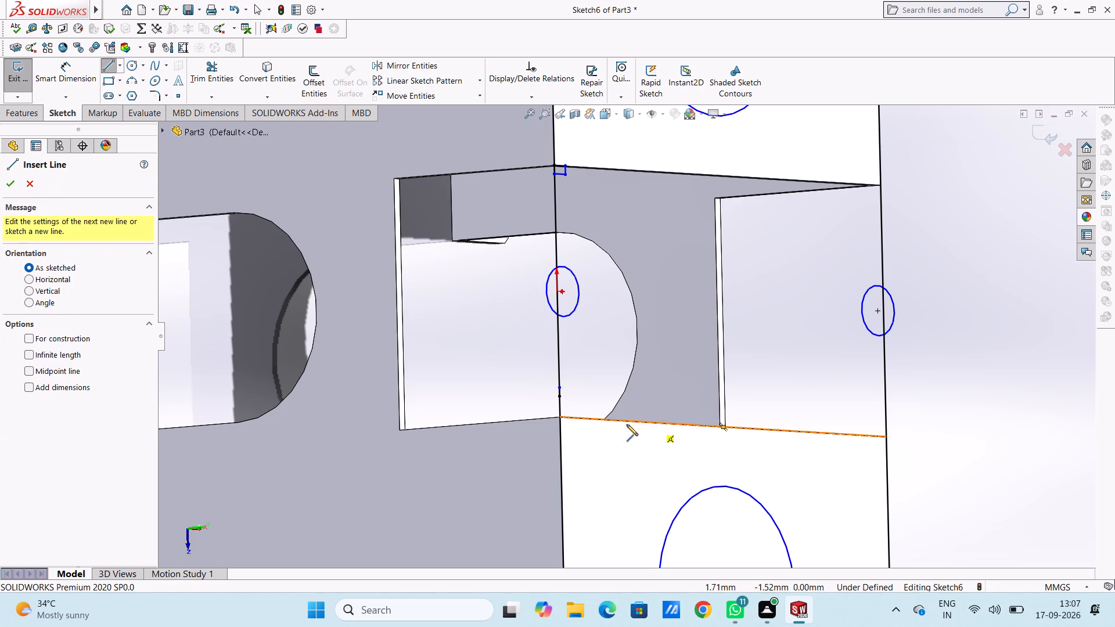
pyautogui.click(559, 417)
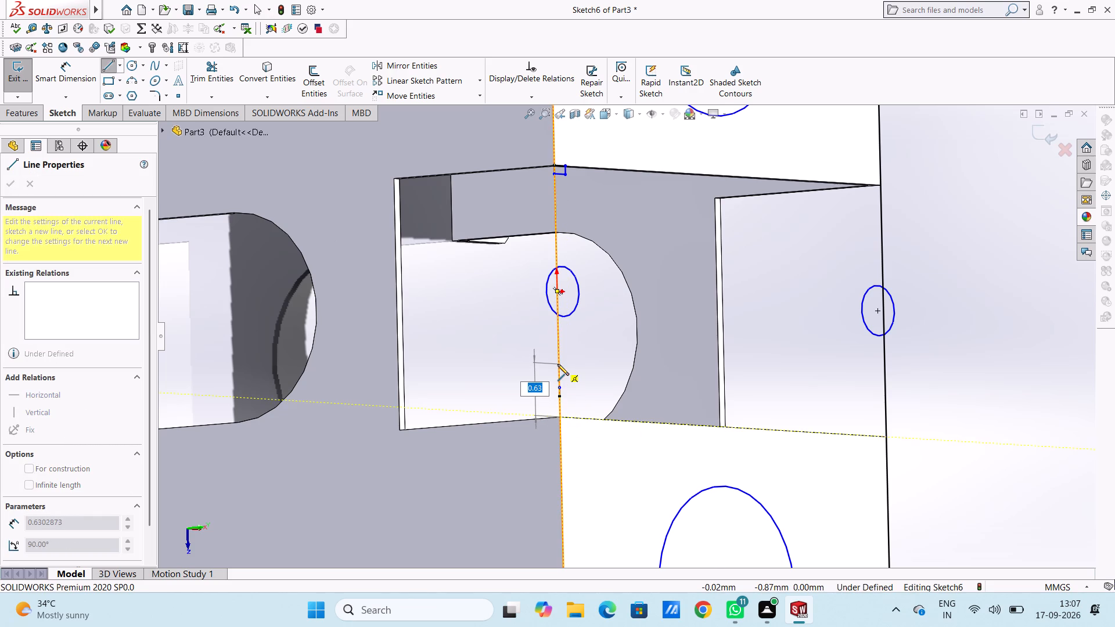
pyautogui.write('0.1')
pyautogui.press('Return')
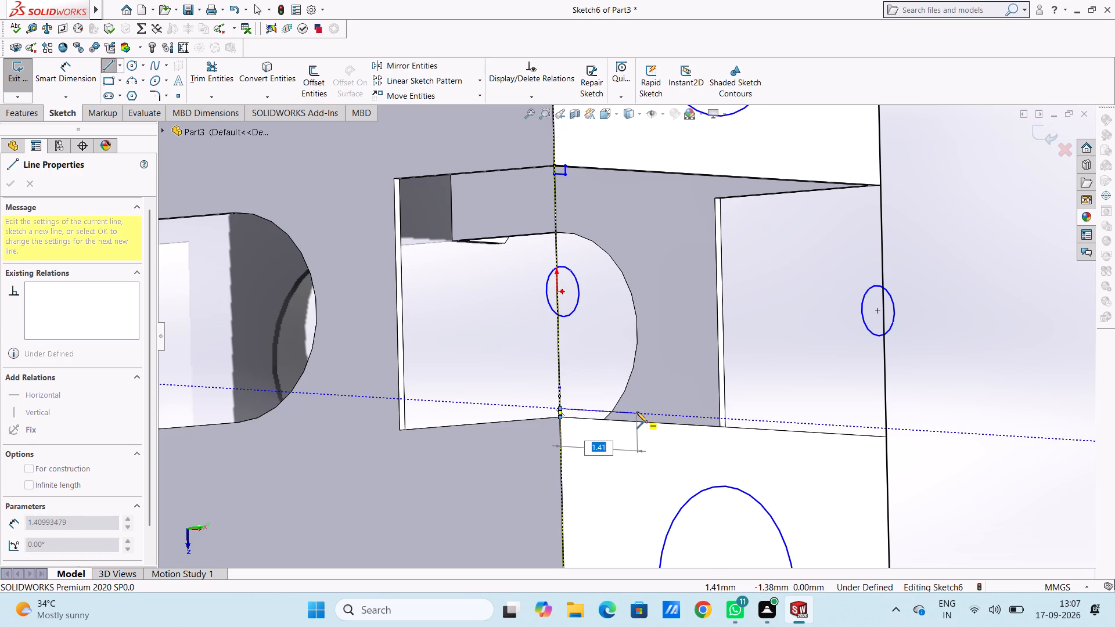
pyautogui.write('0.2')
pyautogui.press('Return')
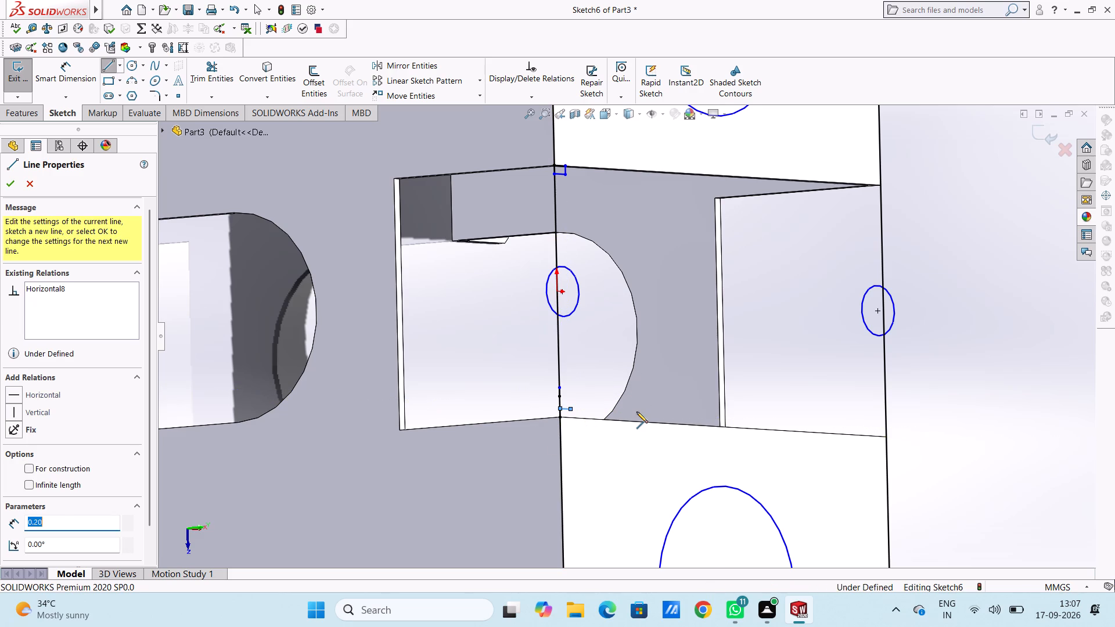
pyautogui.click(570, 417)
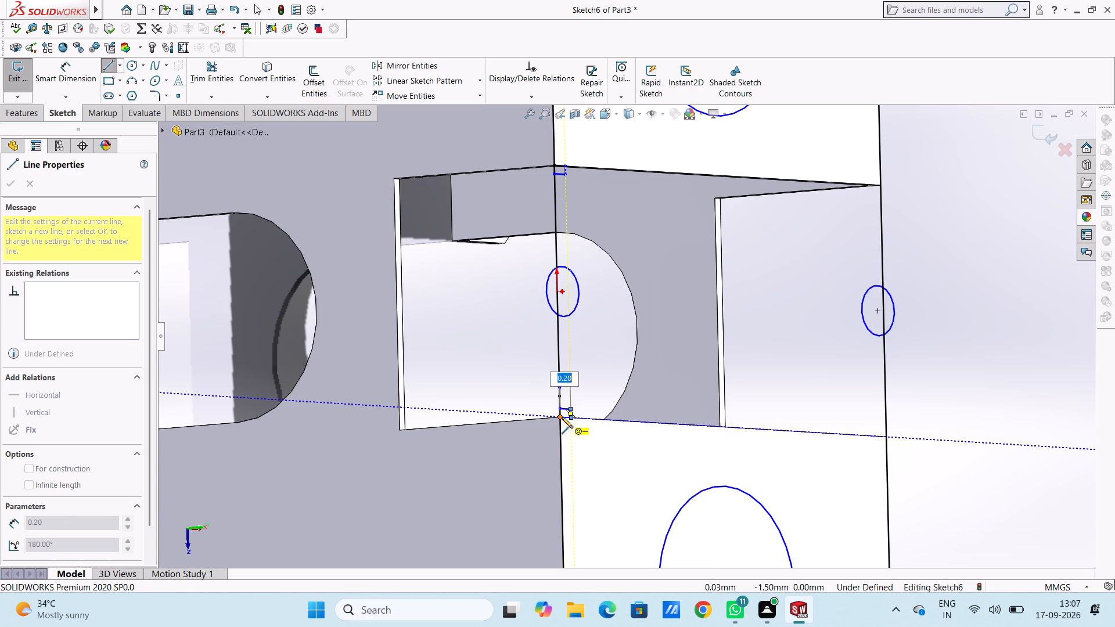
pyautogui.click(562, 416)
pyautogui.press('Escape')
pyautogui.press('Escape')
pyautogui.press('Escape')
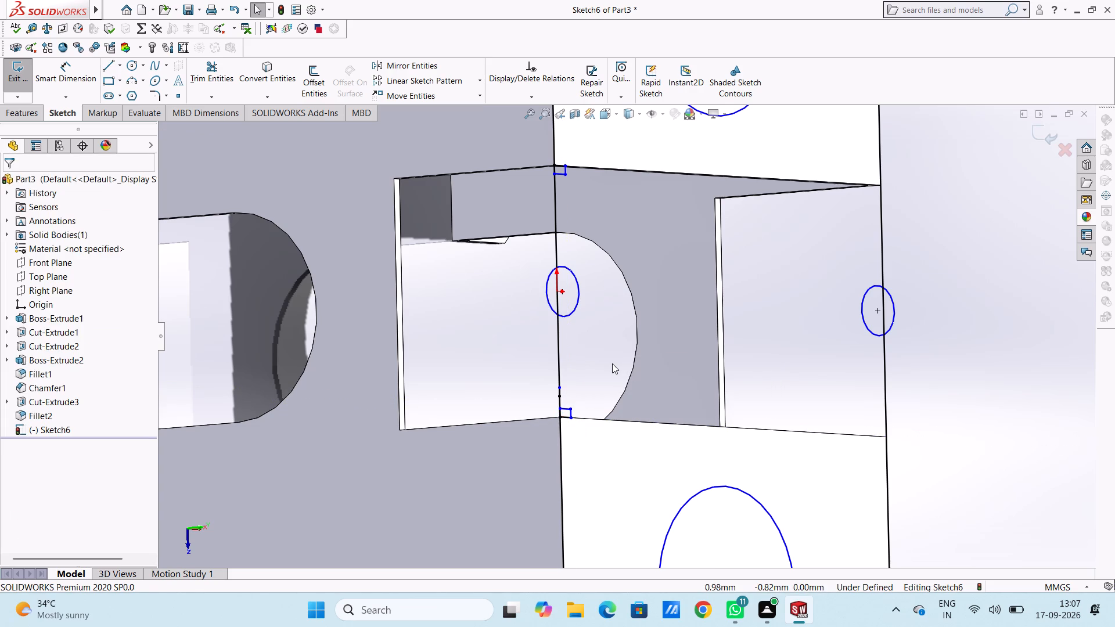
# Sketch a small line rectangle at the notch's rear corner opposite the origin side, 0.1 mm along the side edge and 0.2 mm inward.
pyautogui.hotkey('ctrl', '5')
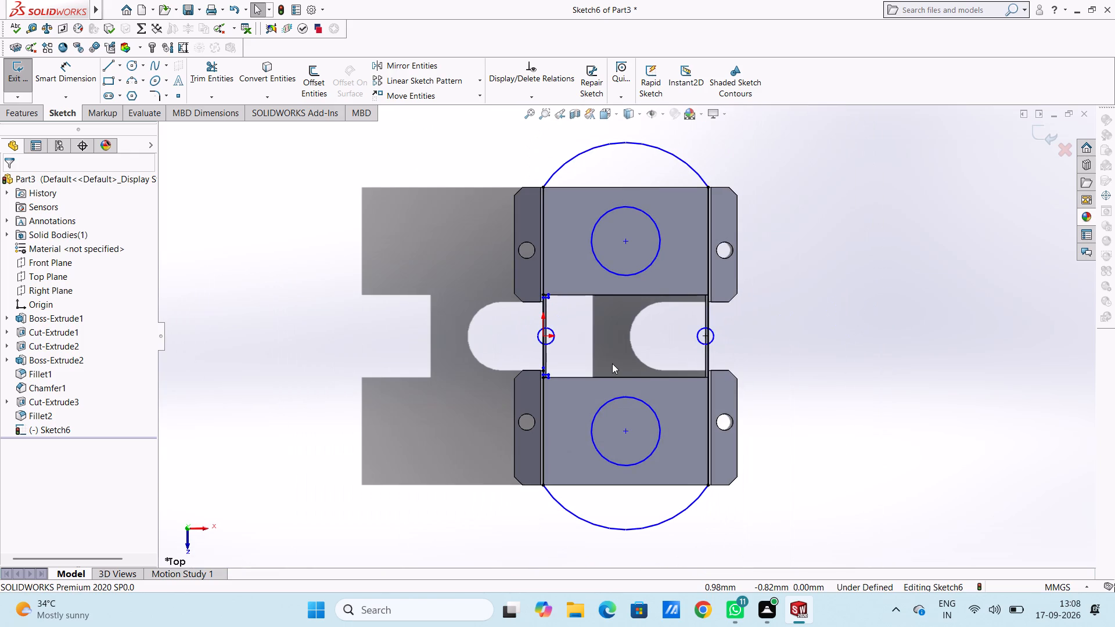
pyautogui.scroll(-4, 670, 322)
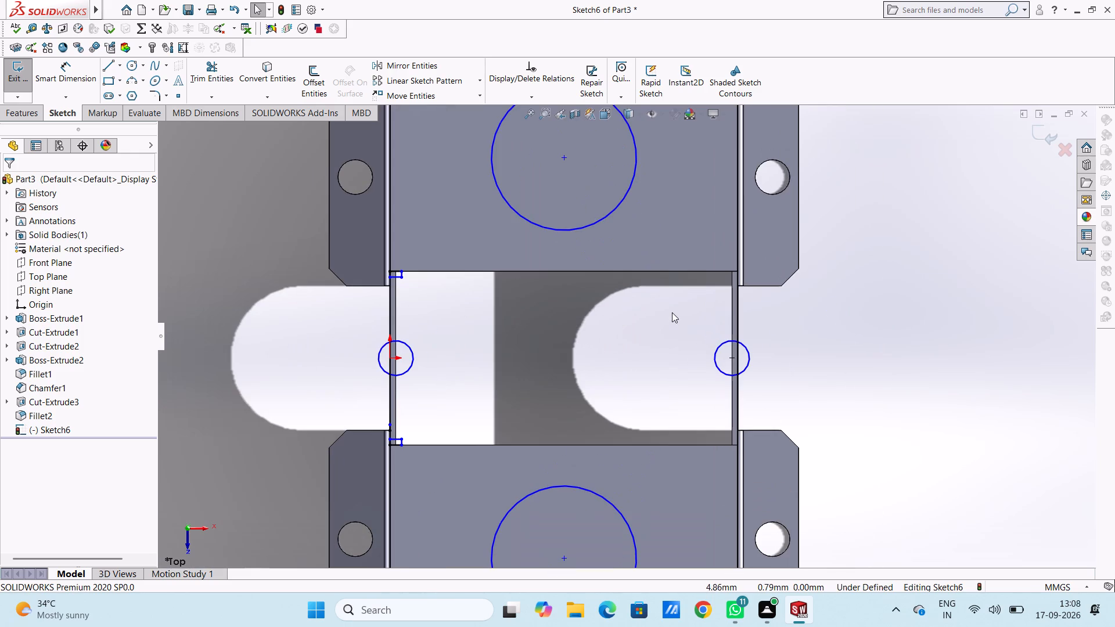
pyautogui.click(110, 67)
pyautogui.scroll(-3, 769, 284)
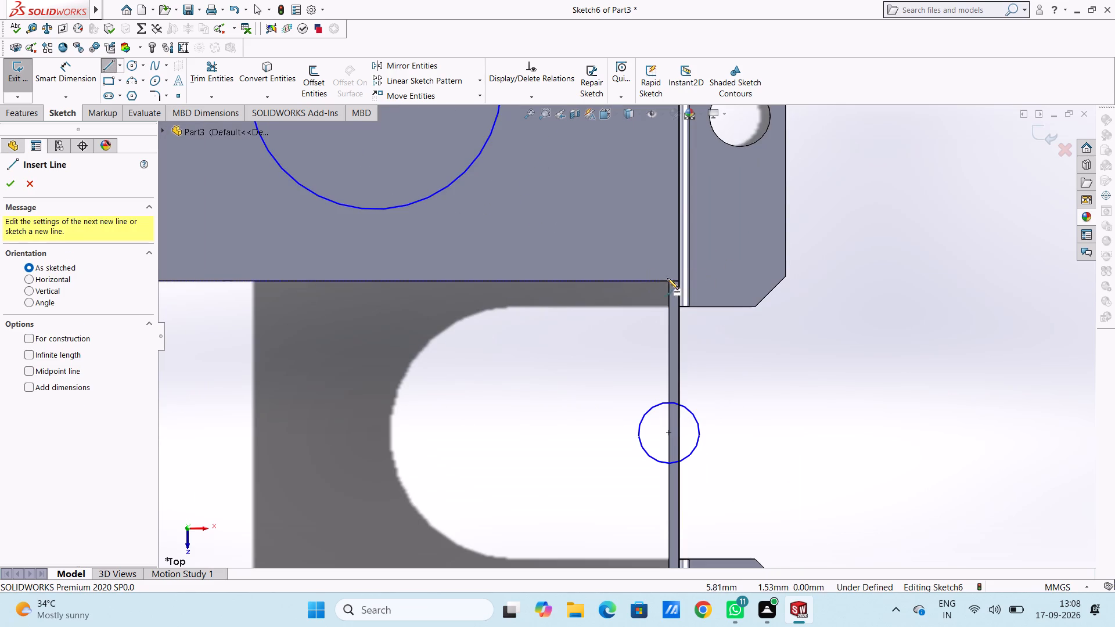
pyautogui.click(679, 282)
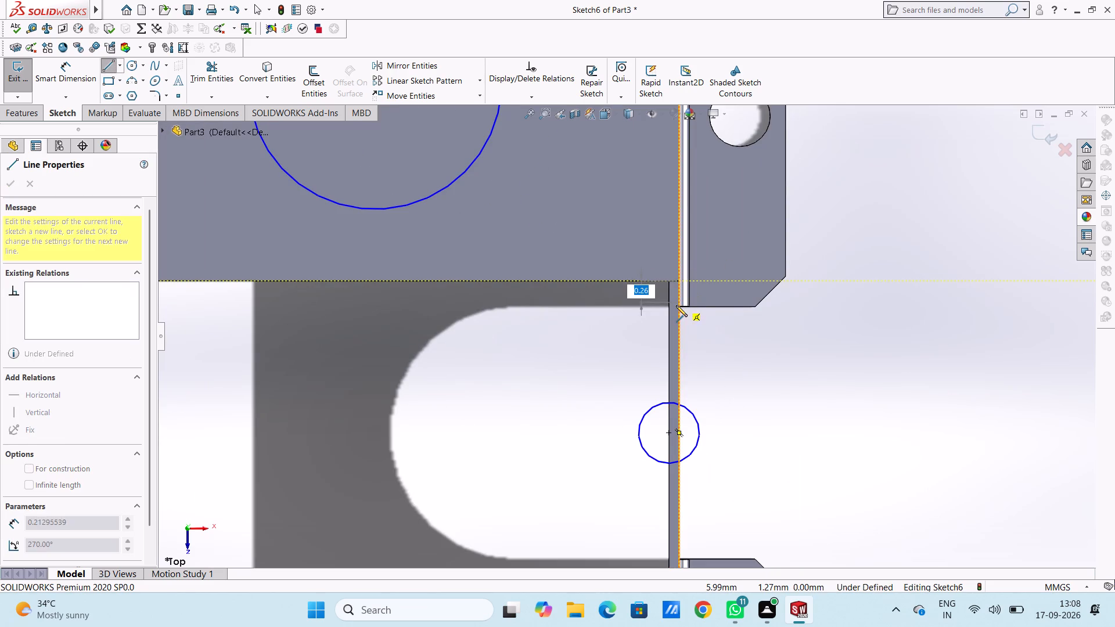
pyautogui.write('0.1')
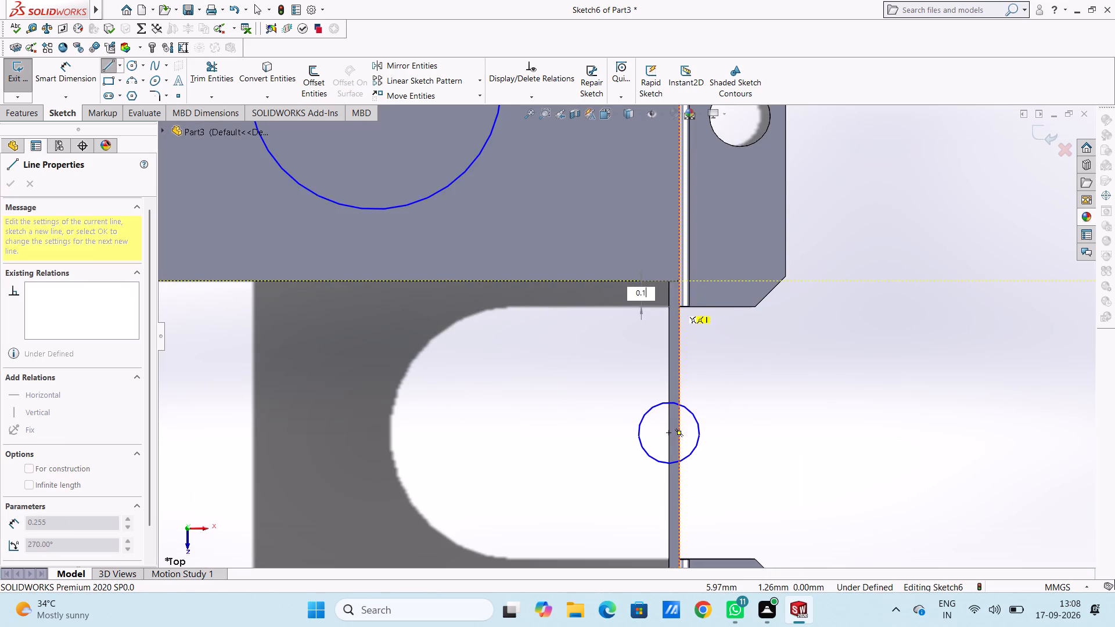
pyautogui.press('Return')
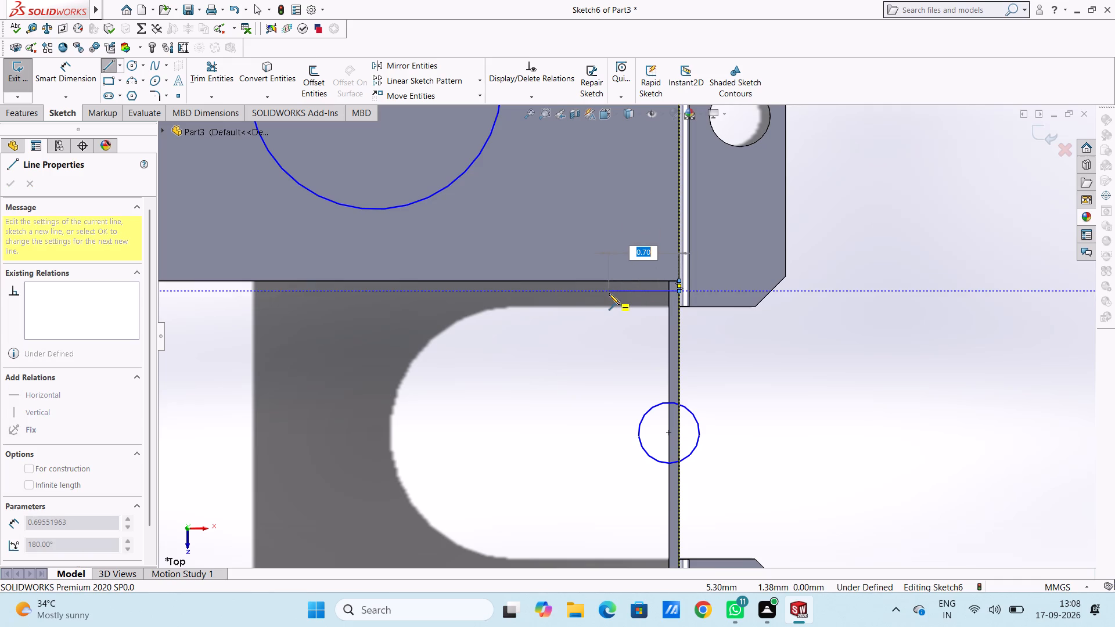
pyautogui.write('0.2')
pyautogui.press('Return')
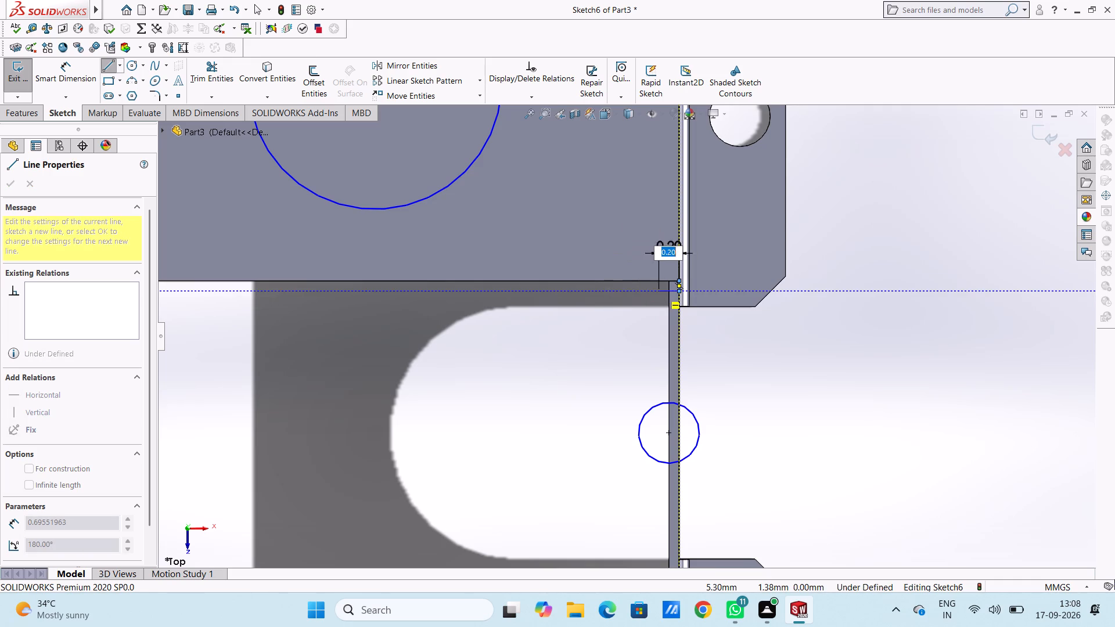
pyautogui.click(657, 279)
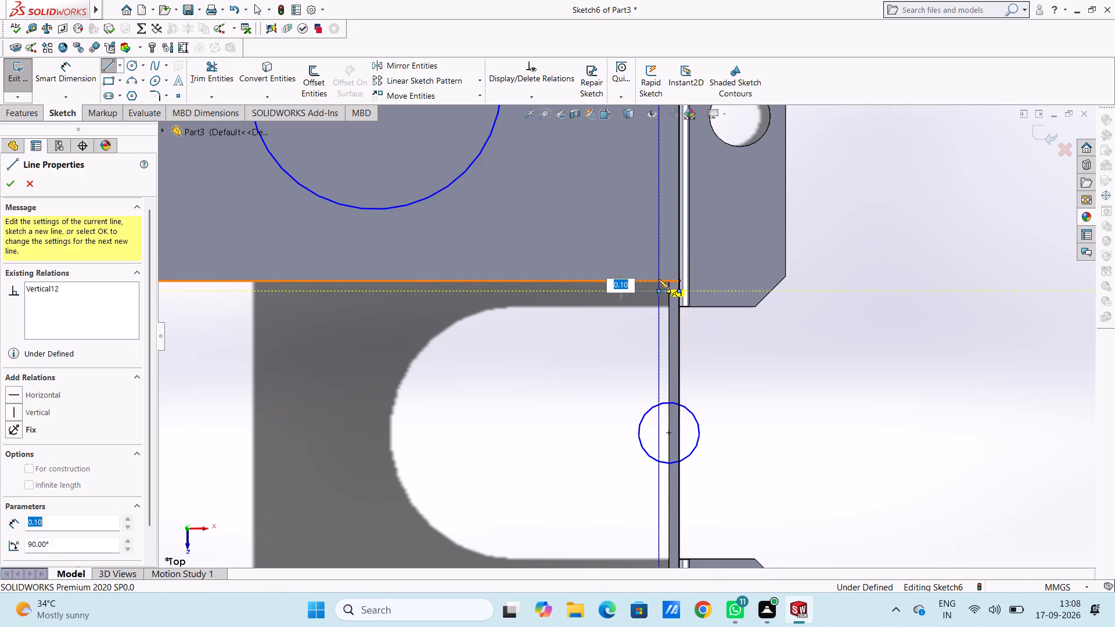
pyautogui.click(681, 281)
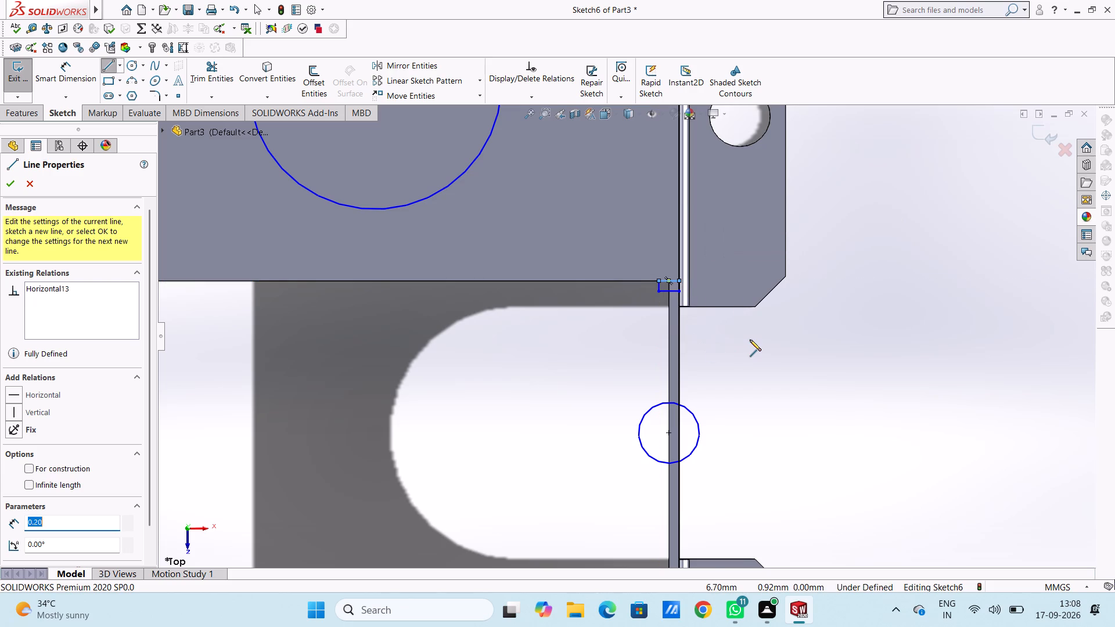
# Sketch a small line rectangle at the notch's front corner opposite the origin side, 0.1 mm along the side edge and 0.2 mm inward.
pyautogui.scroll(4, 750, 340)
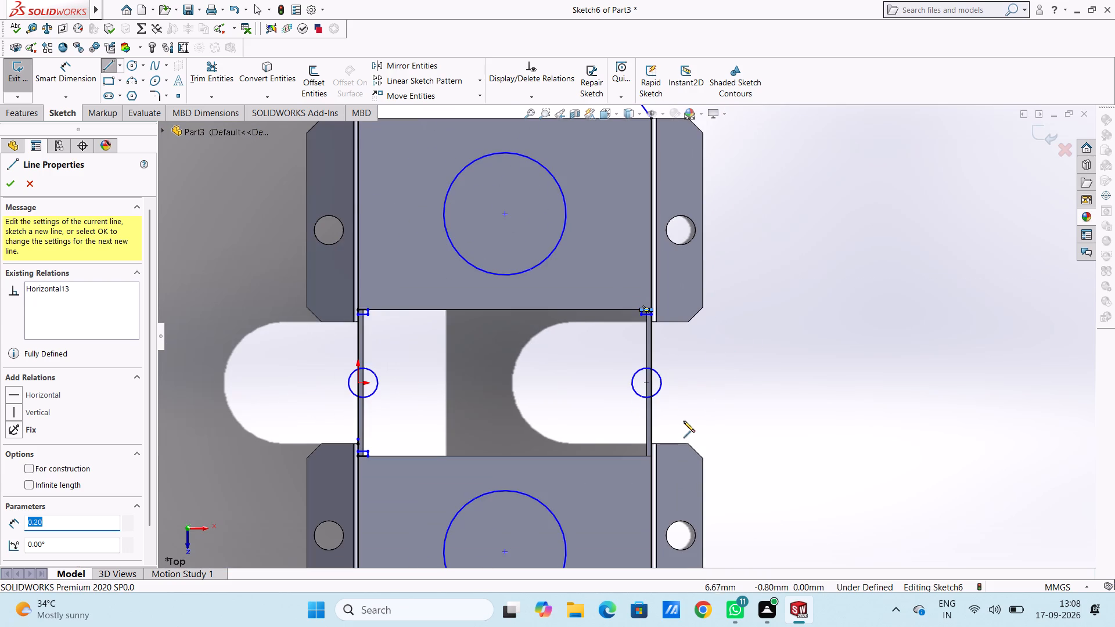
pyautogui.scroll(-9, 623, 440)
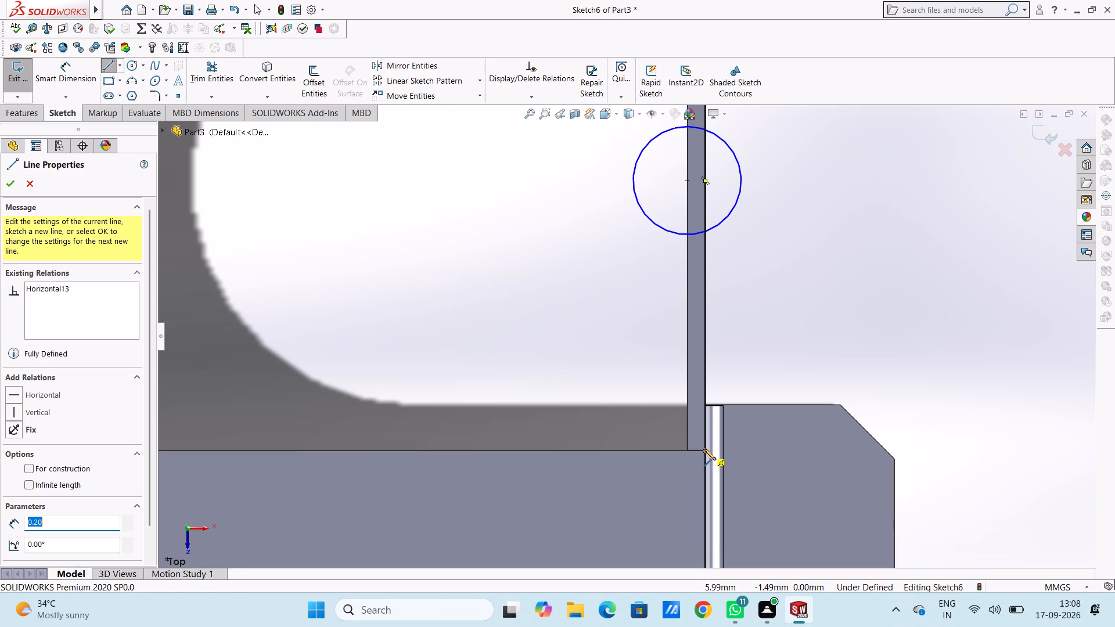
pyautogui.click(705, 451)
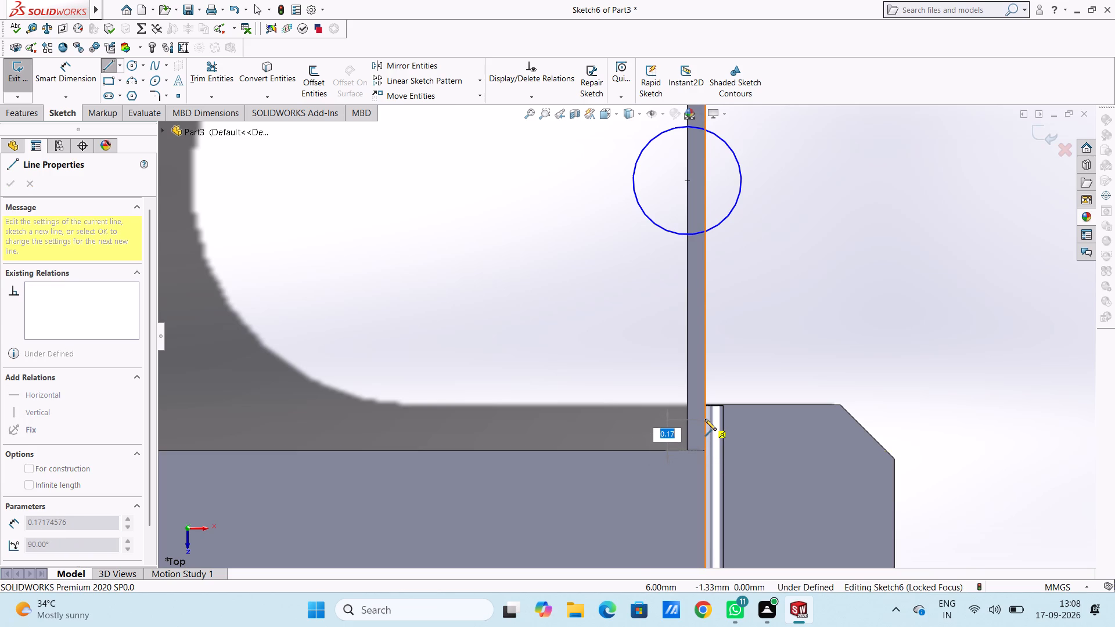
pyautogui.write('0.1')
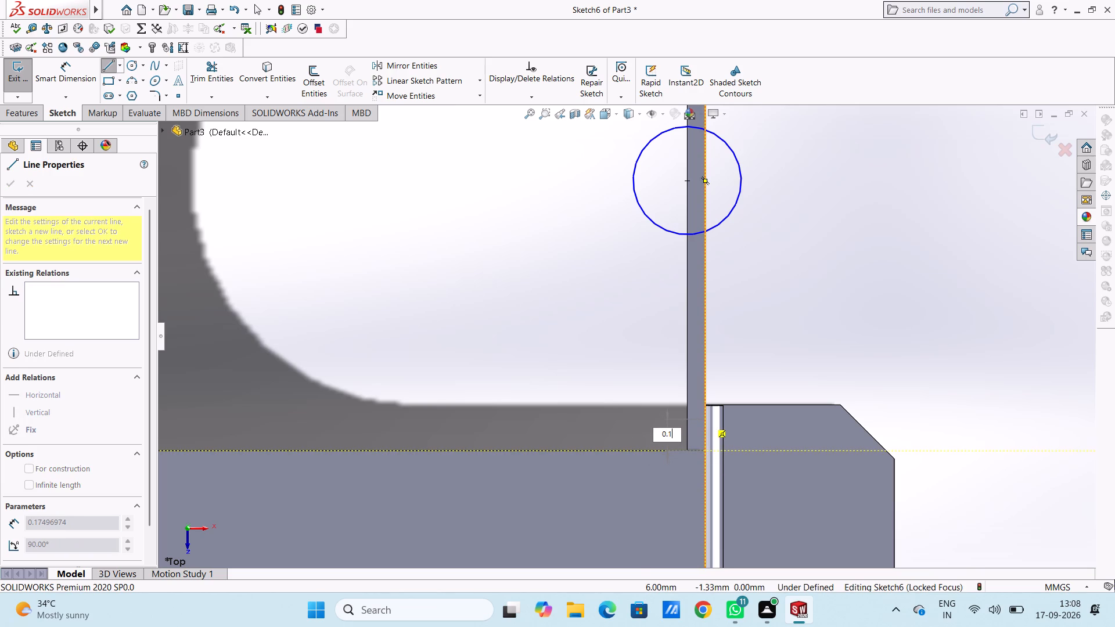
pyautogui.press('Return')
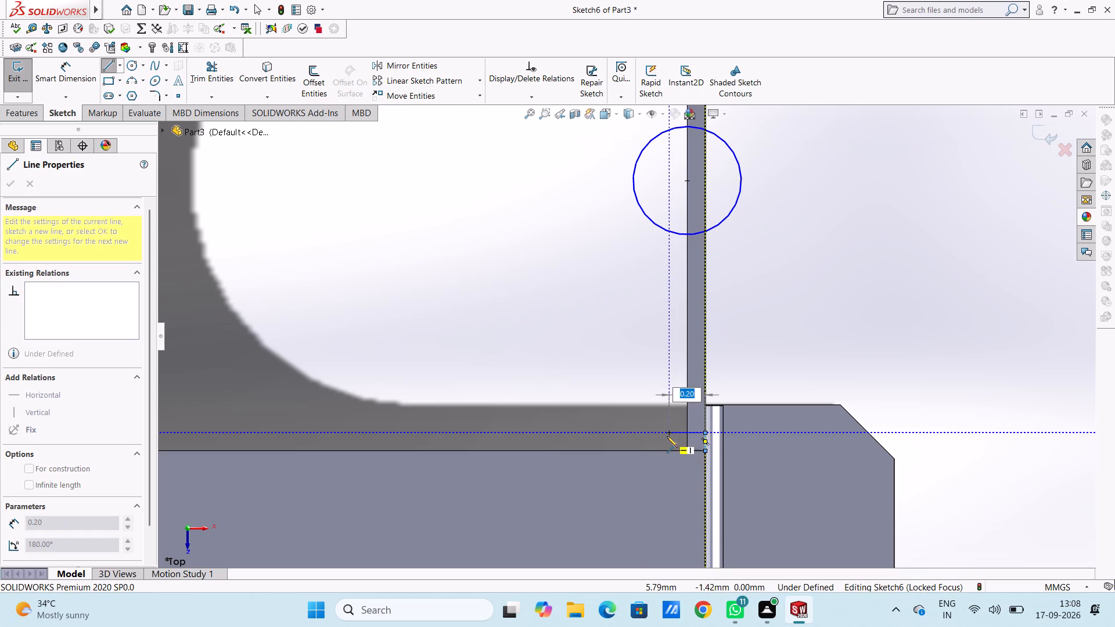
pyautogui.write('0.2')
pyautogui.press('Return')
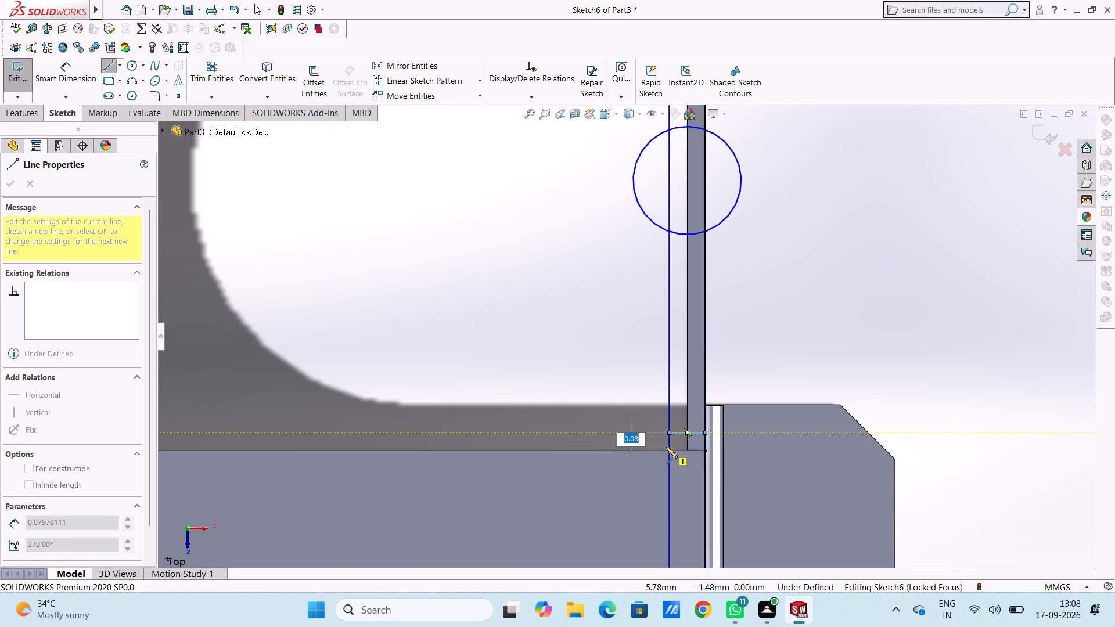
pyautogui.click(667, 451)
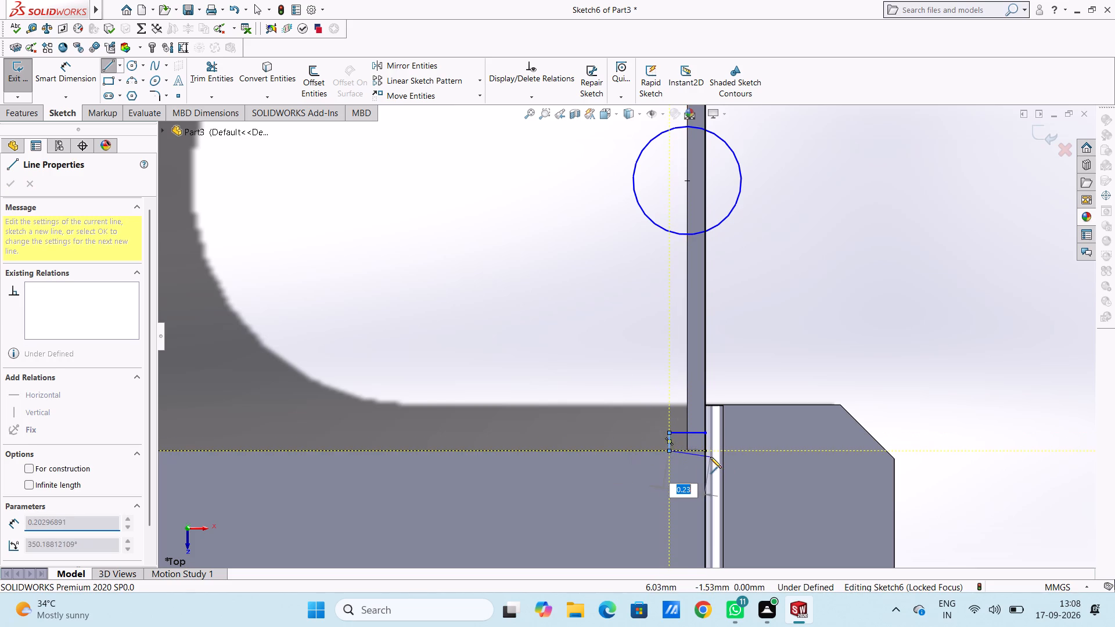
pyautogui.click(706, 452)
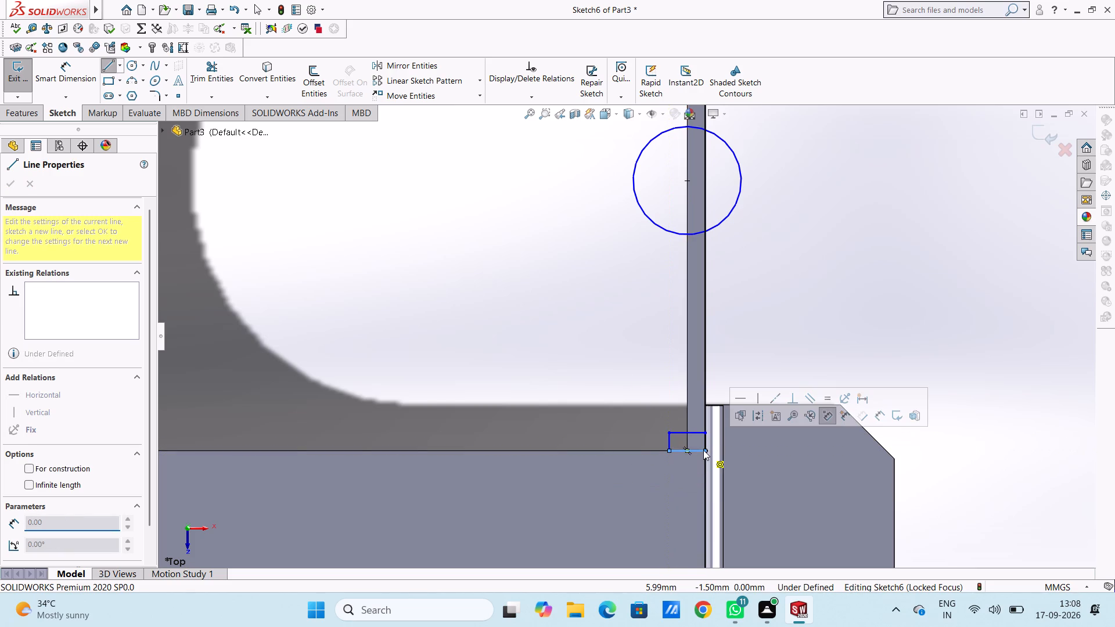
pyautogui.press('Escape')
pyautogui.press('Escape')
pyautogui.press('Escape')
pyautogui.press('Escape')
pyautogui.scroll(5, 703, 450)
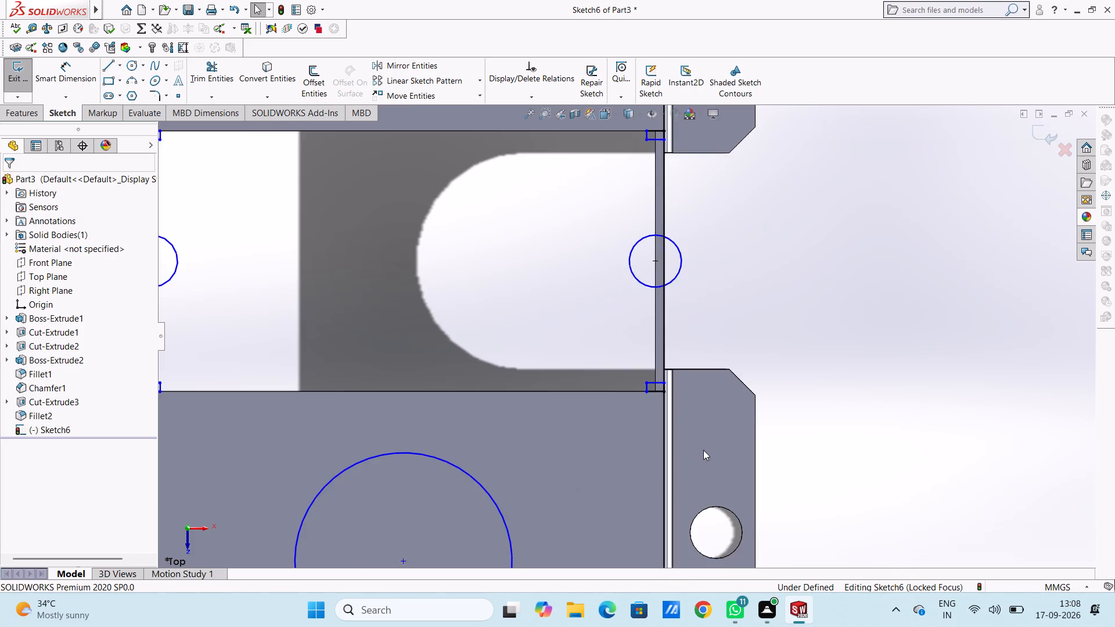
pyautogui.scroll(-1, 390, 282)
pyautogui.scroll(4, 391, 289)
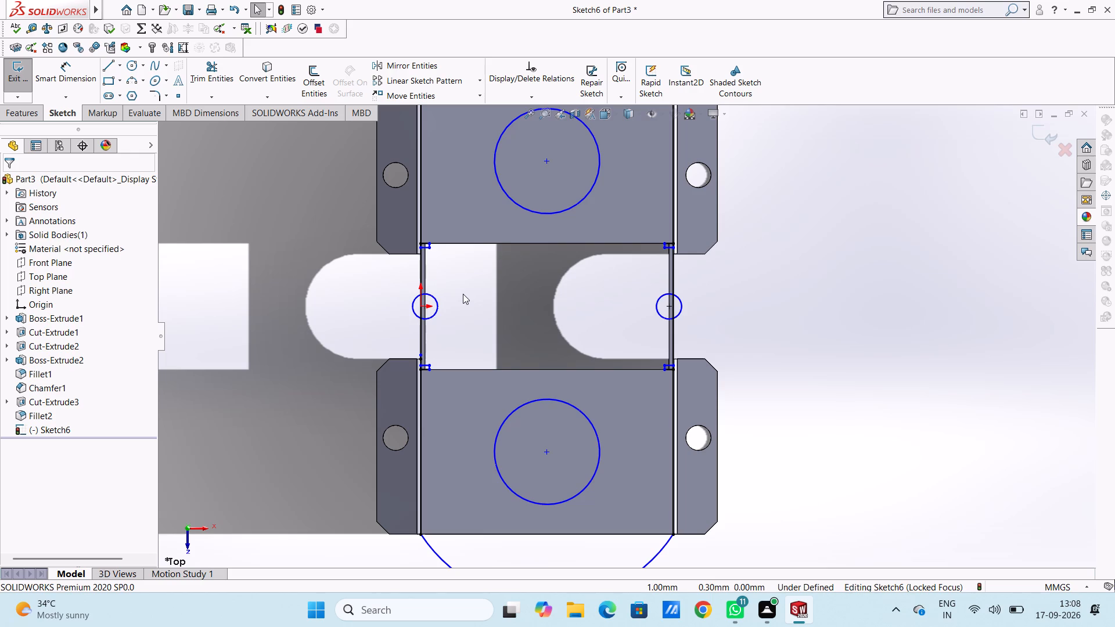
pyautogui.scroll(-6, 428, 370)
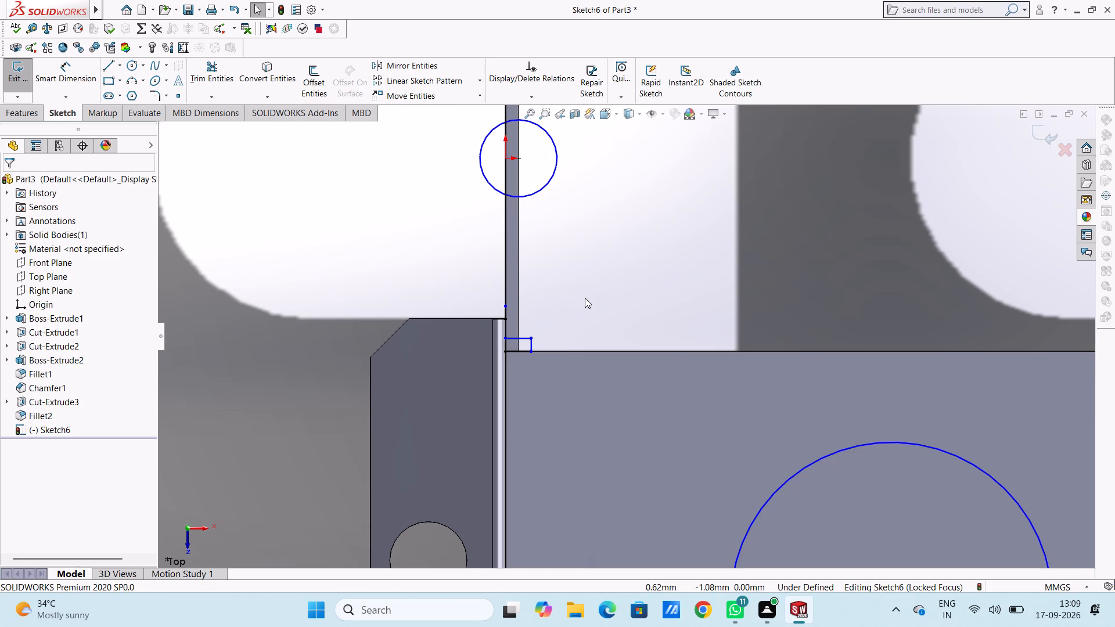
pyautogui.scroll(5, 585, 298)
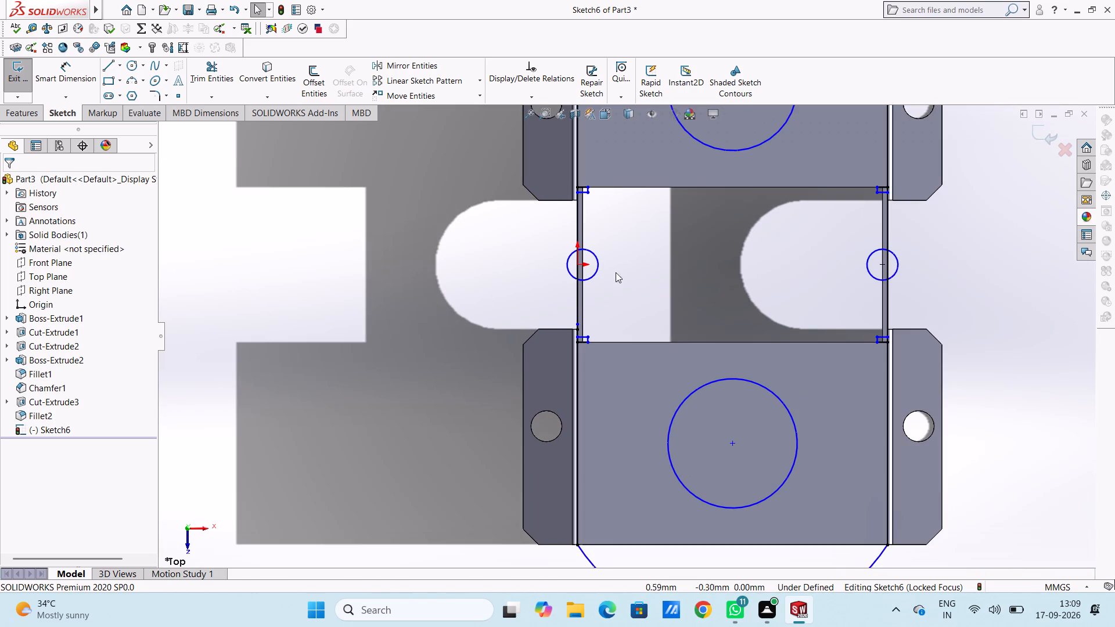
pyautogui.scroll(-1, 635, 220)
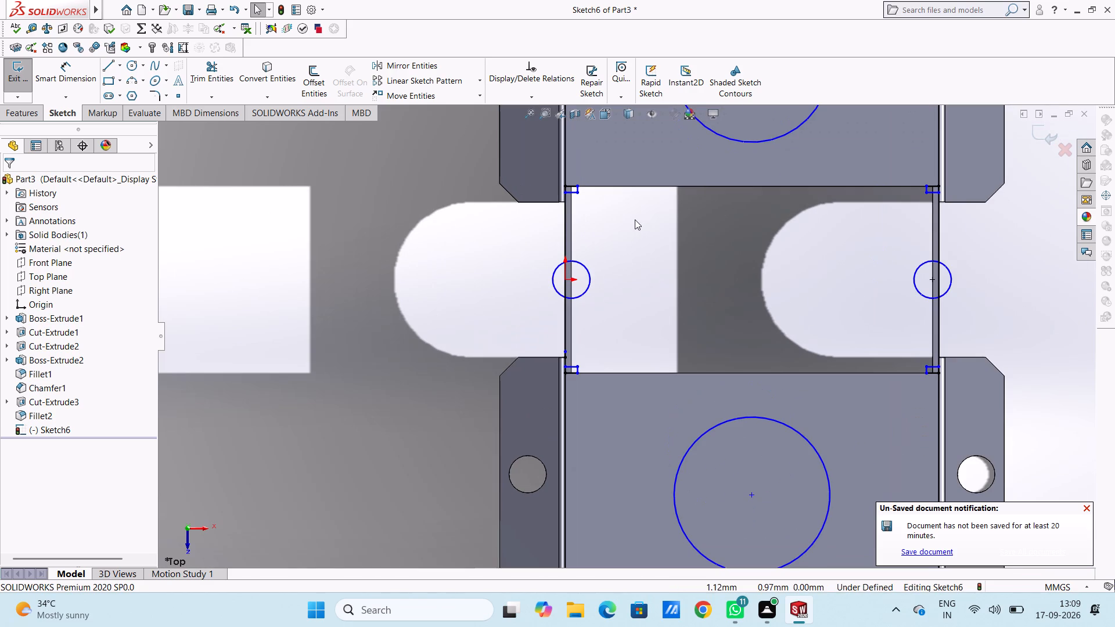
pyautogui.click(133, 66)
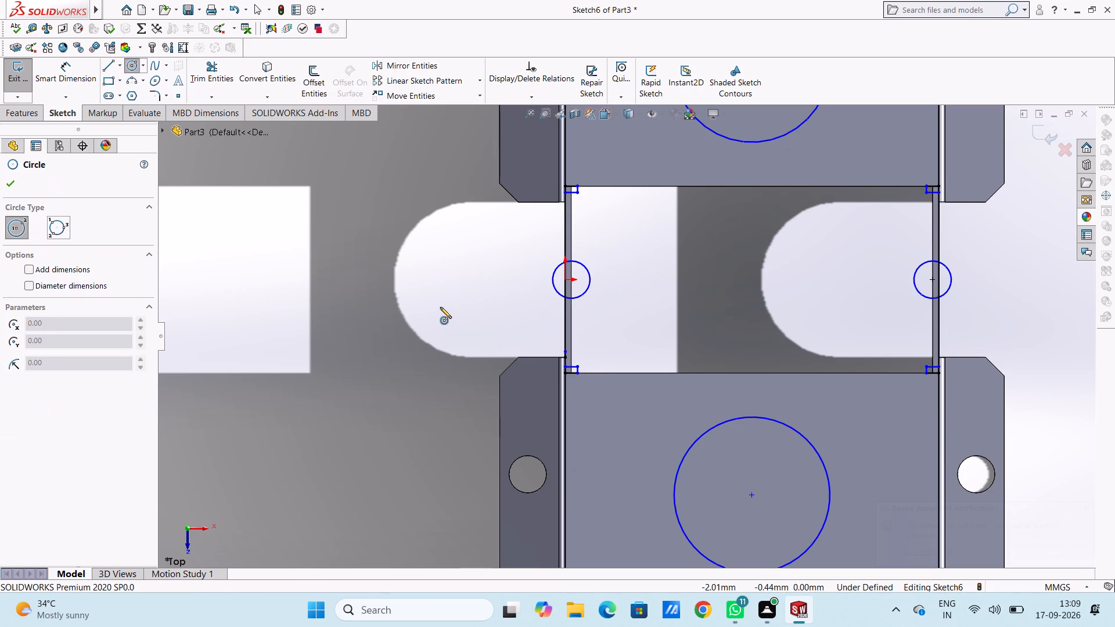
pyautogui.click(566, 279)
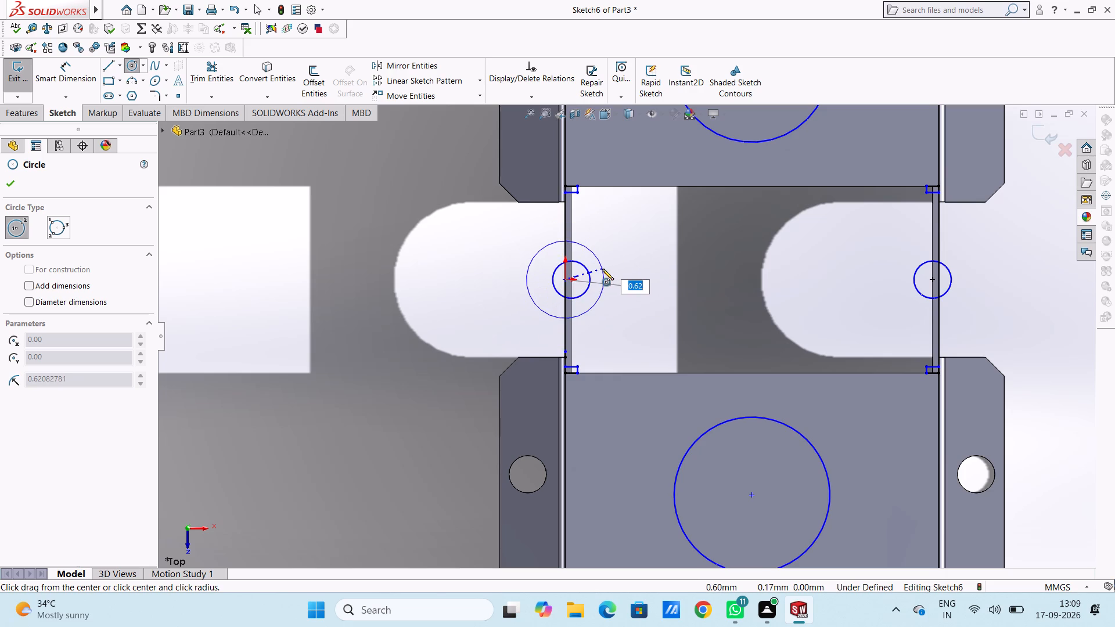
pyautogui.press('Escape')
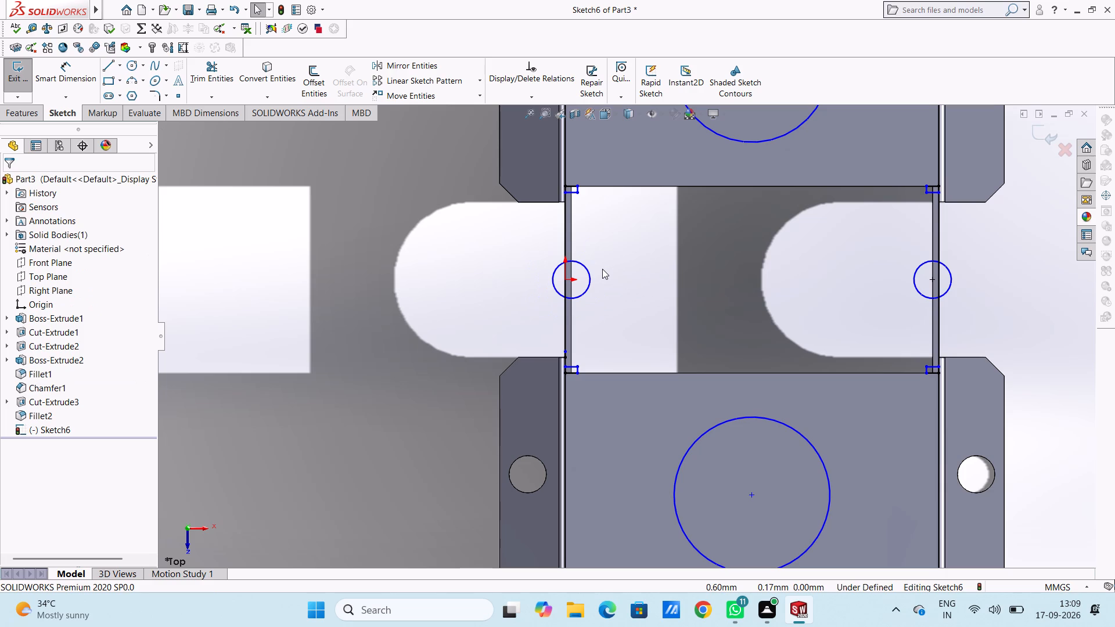
# Sketch a vertical midpoint line on the origin side, centred level with the origin in line with the flanges' outer edges, extending 1 mm each way.
pyautogui.hotkey('ctrl', '5')
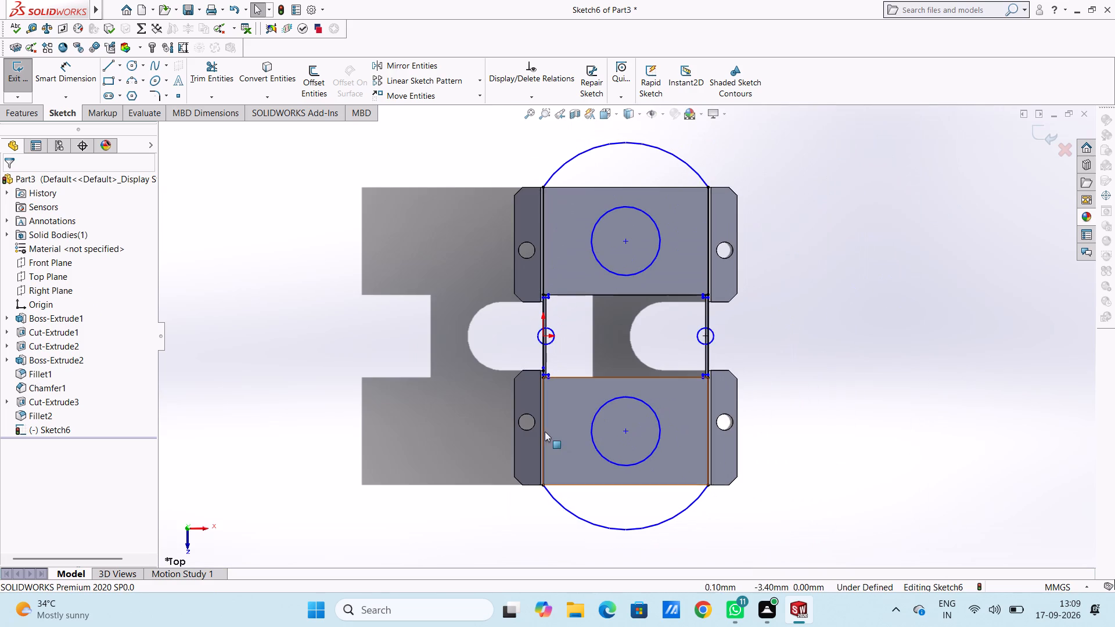
pyautogui.scroll(-5, 557, 334)
pyautogui.scroll(-3, 603, 295)
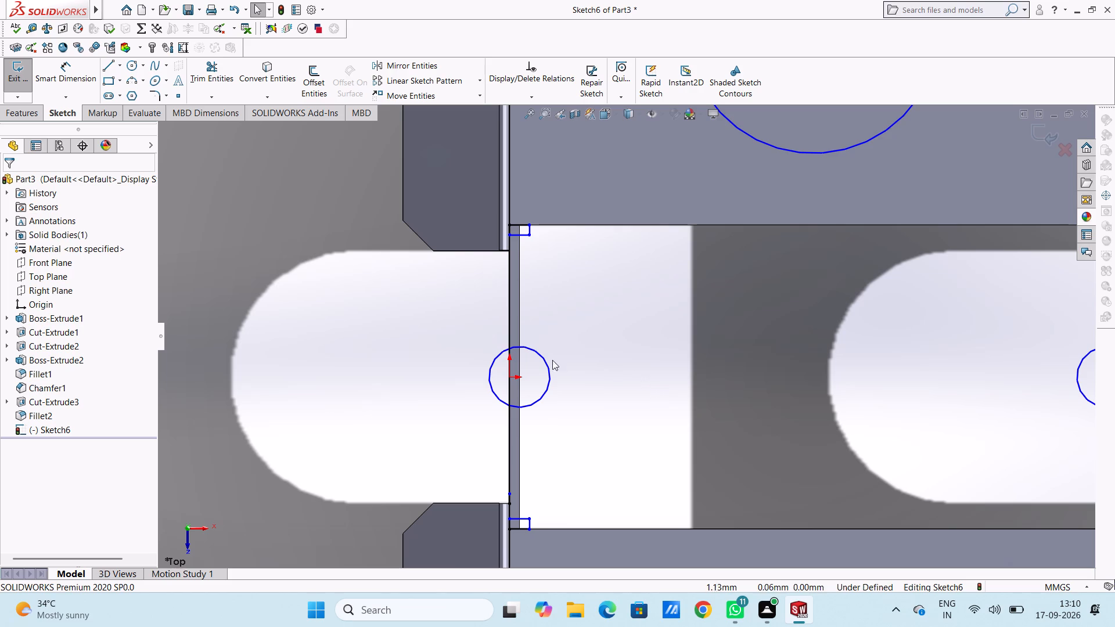
pyautogui.click(118, 70)
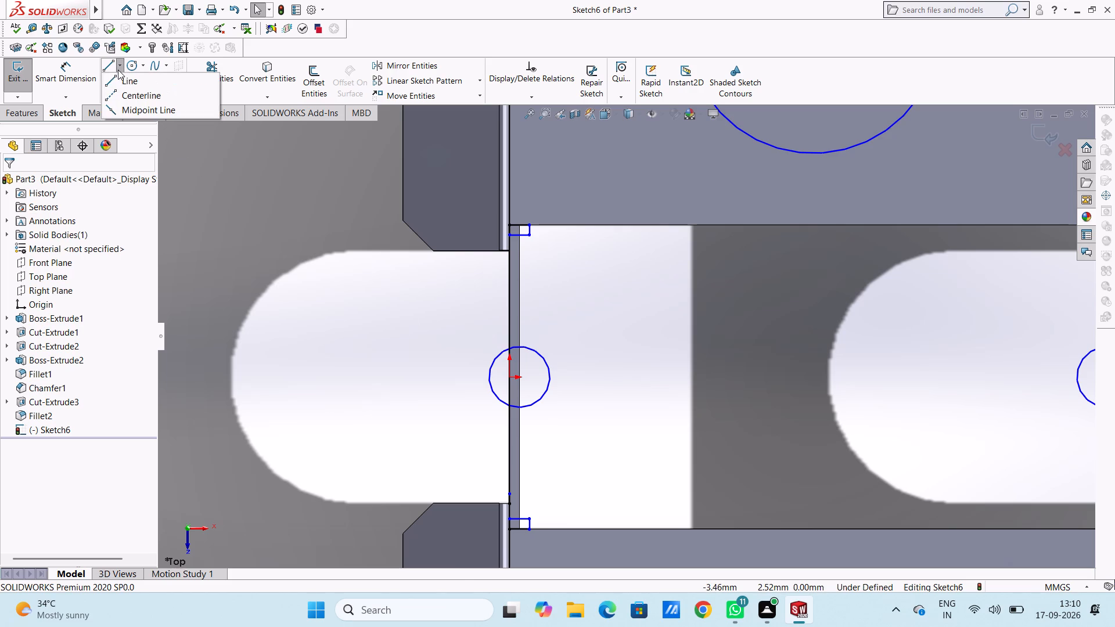
pyautogui.click(120, 107)
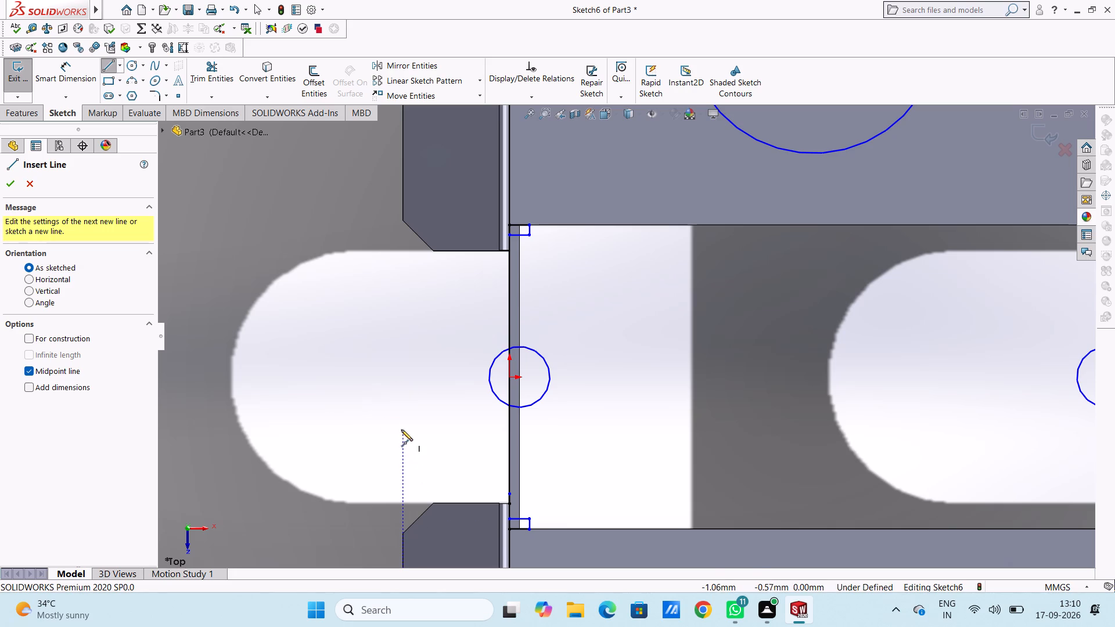
pyautogui.click(402, 379)
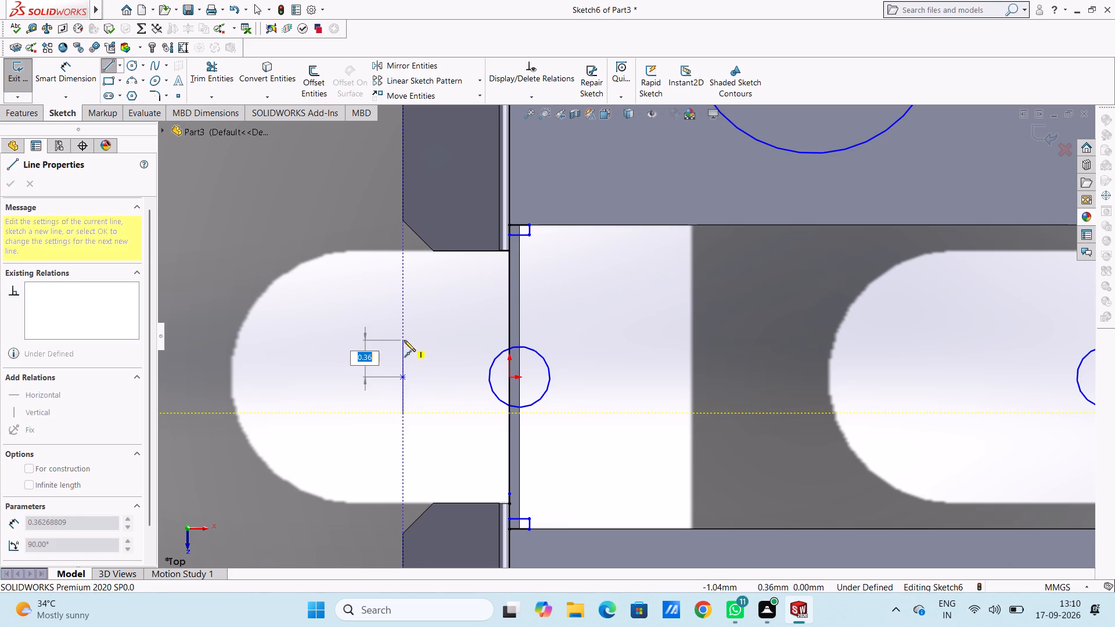
pyautogui.press('1')
pyautogui.press('Return')
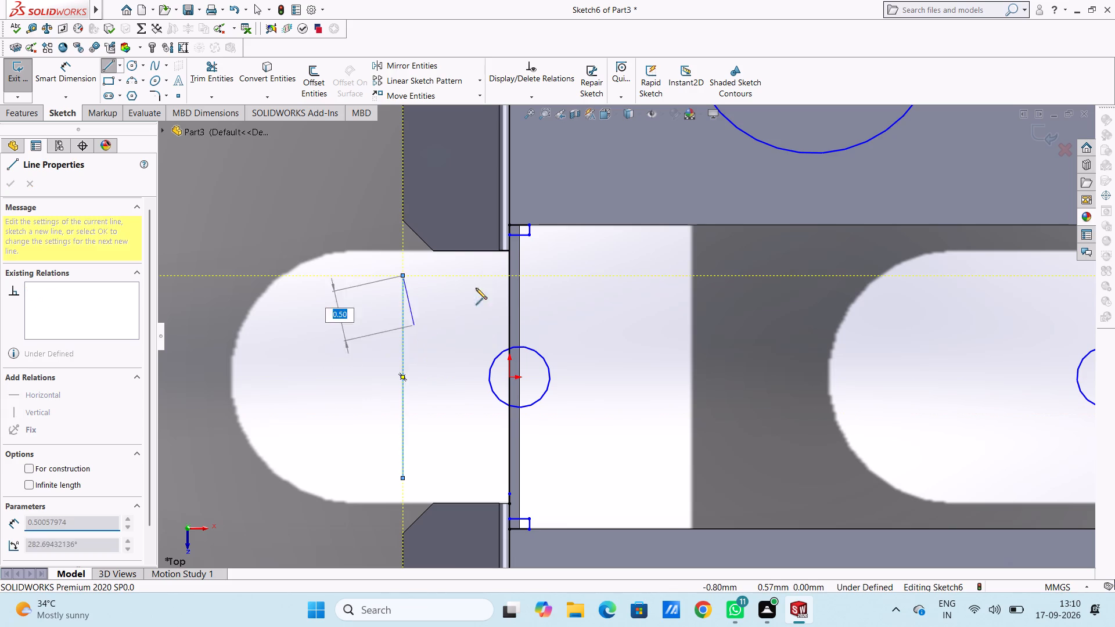
# Connect both ends of the origin-side vertical line to the small rectangles' outer corners on the side edge with slanted lines about 1.12 mm long.
pyautogui.click(508, 234)
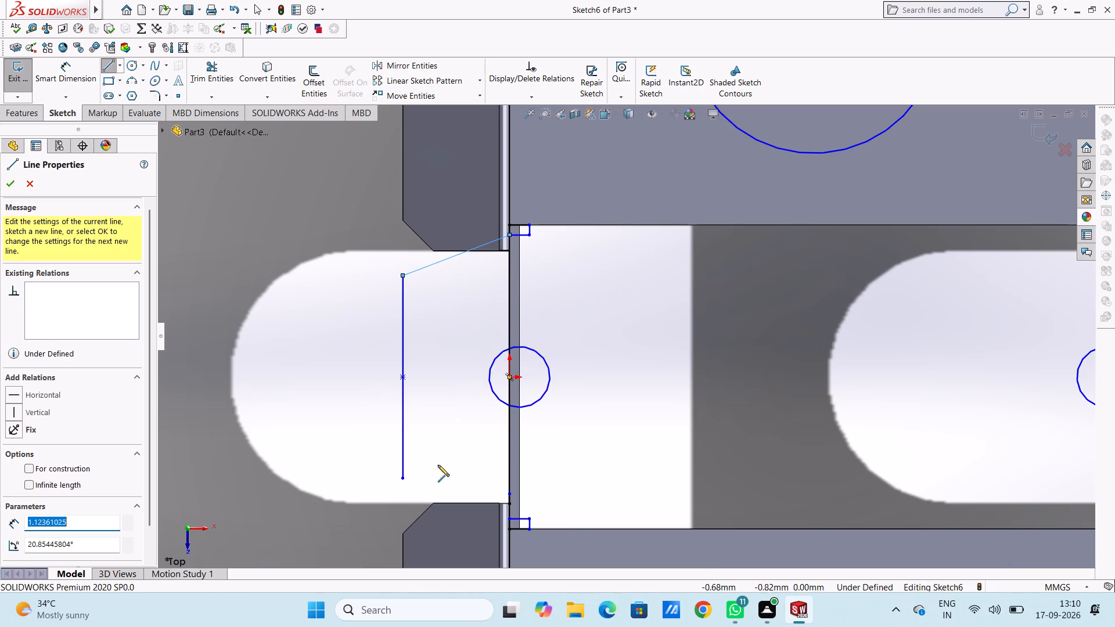
pyautogui.click(402, 478)
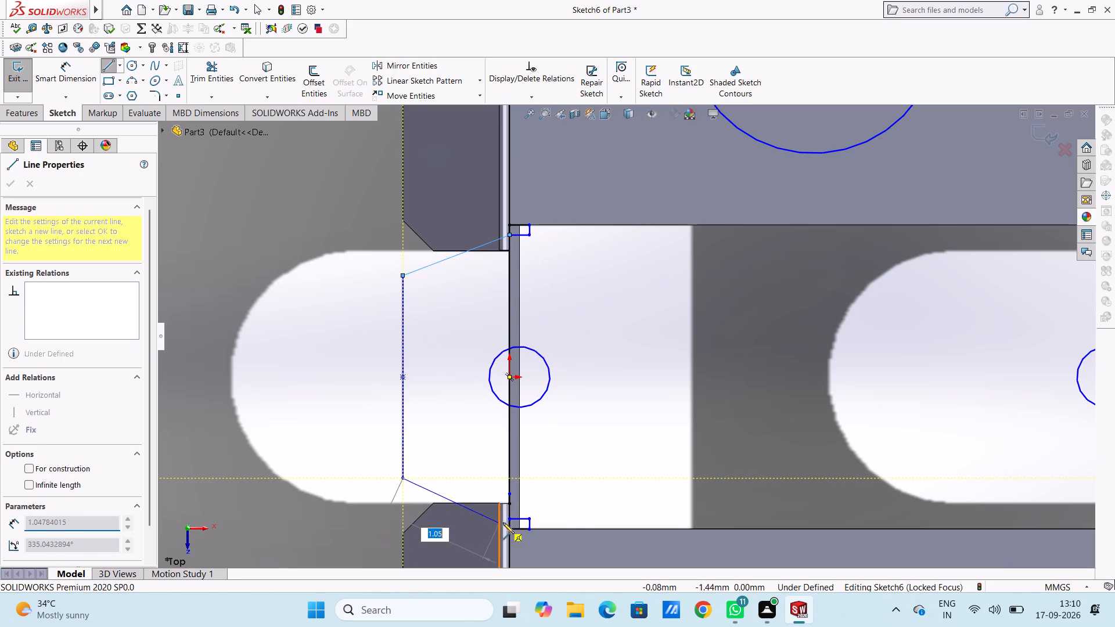
pyautogui.click(507, 520)
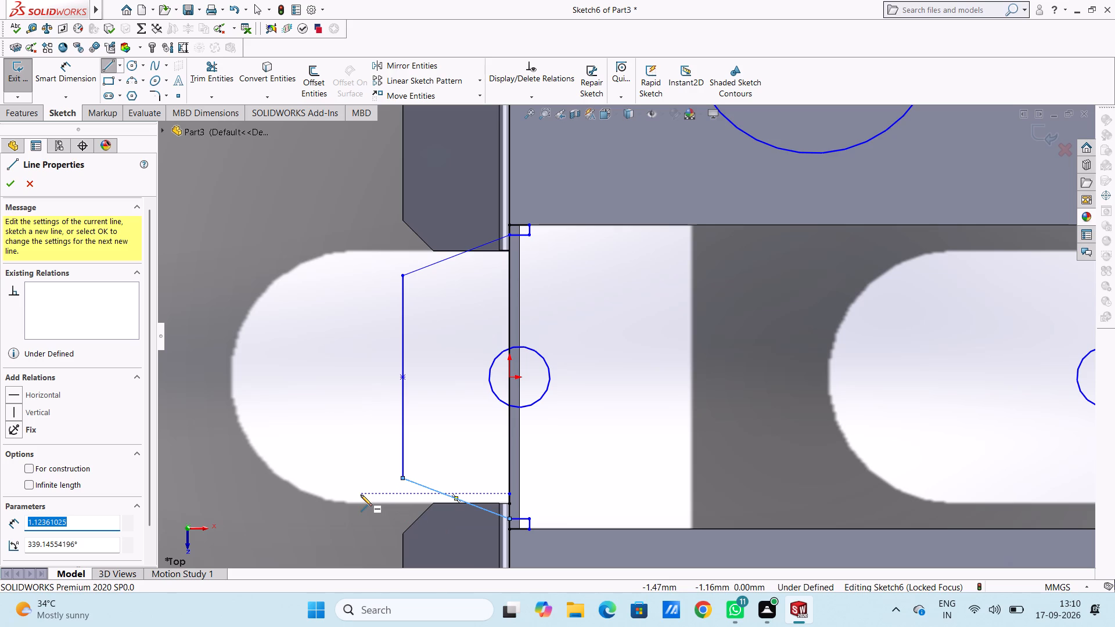
# Sketch a vertical midpoint line opposite the origin side, level with the small circle's centre and aligned with the flanges' outer edges, extending 1 mm each way.
pyautogui.scroll(3, 654, 428)
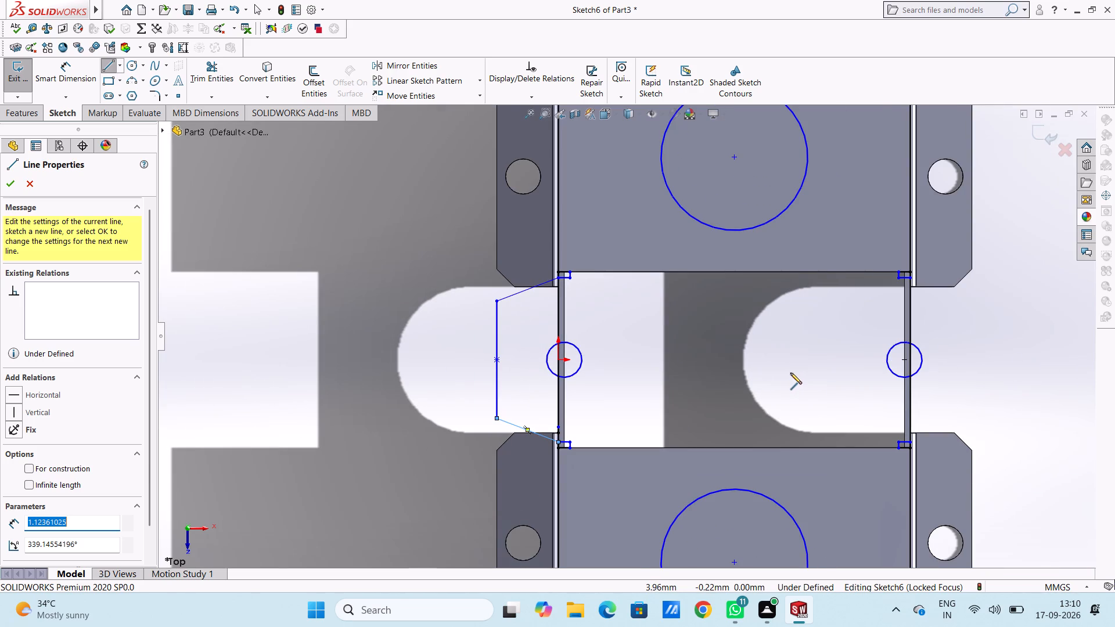
pyautogui.scroll(-5, 826, 333)
pyautogui.scroll(5, 796, 334)
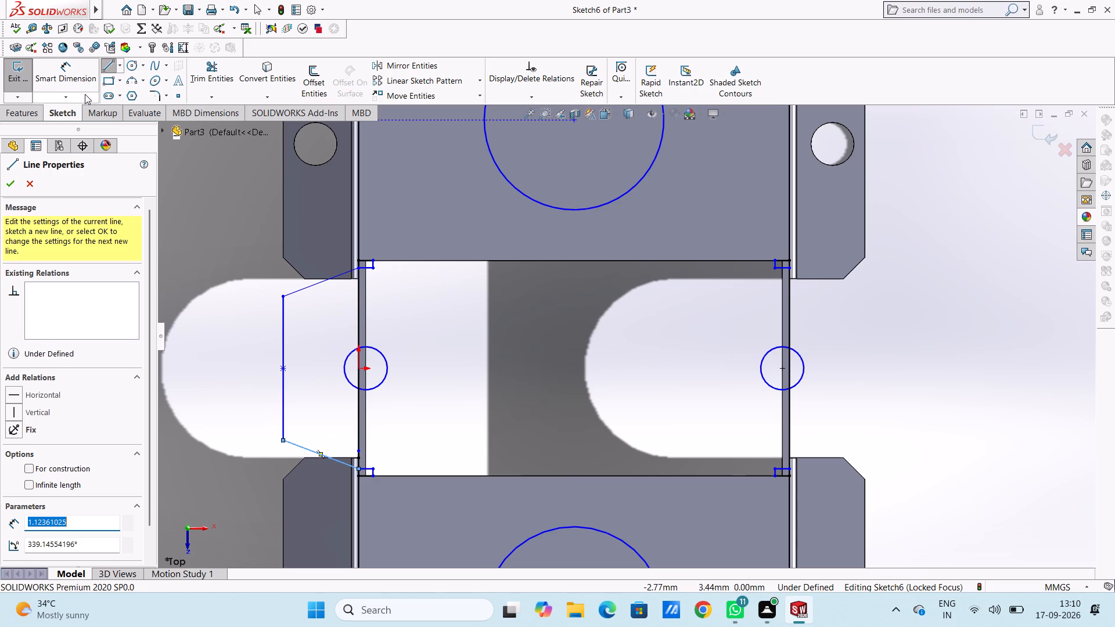
pyautogui.click(120, 70)
pyautogui.click(128, 110)
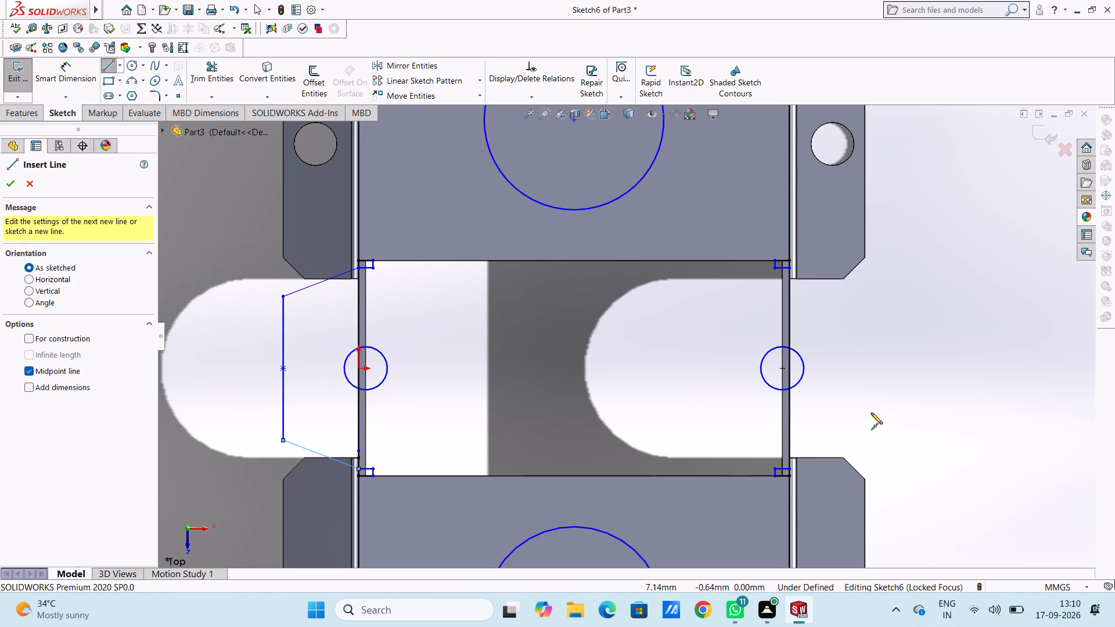
pyautogui.click(864, 367)
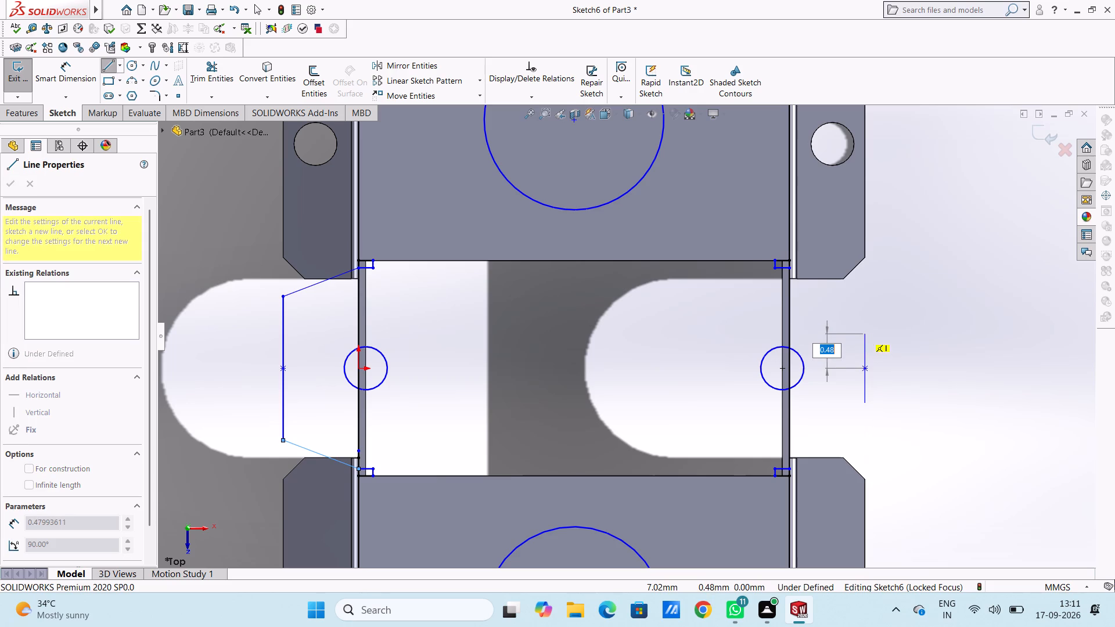
pyautogui.press('1')
pyautogui.press('Return')
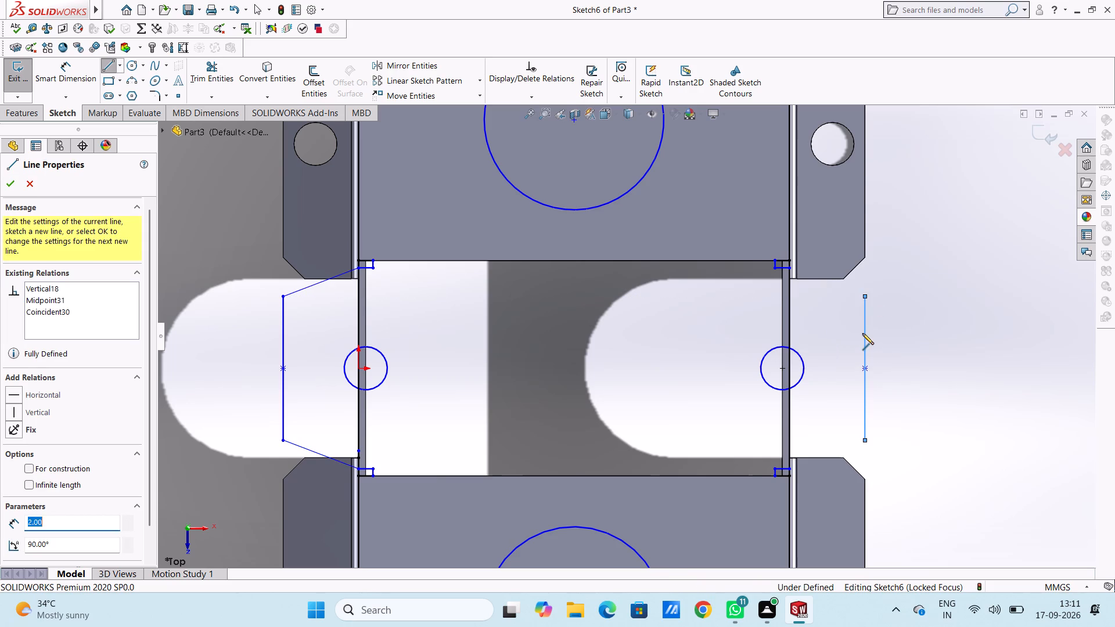
pyautogui.press('Escape')
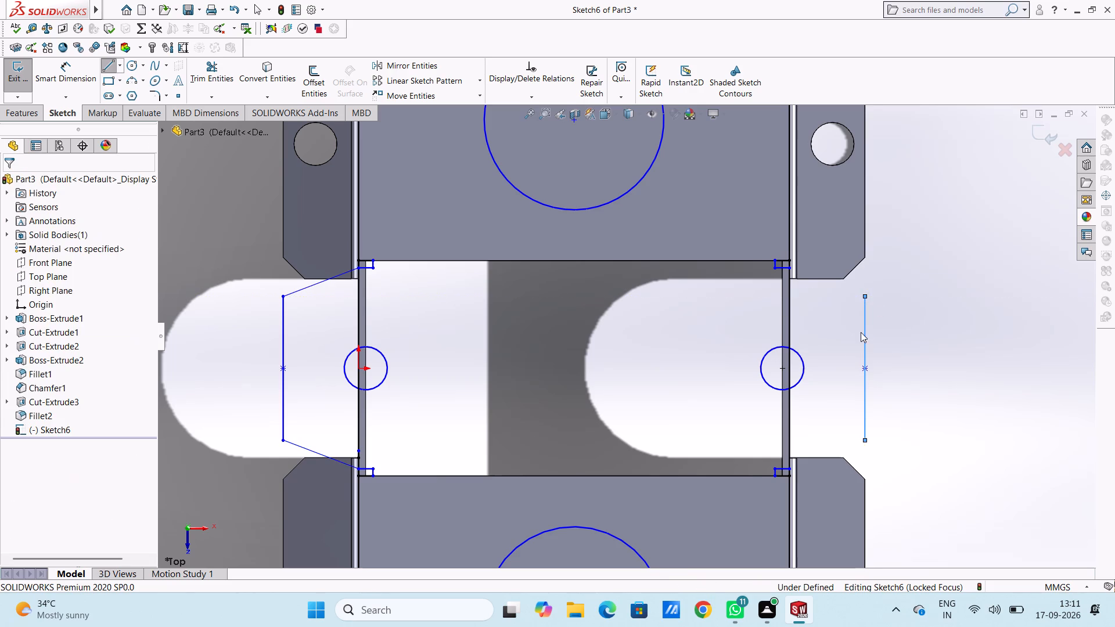
# Connect both ends of the vertical line opposite the origin side to the small rectangles' outer corners with slanted lines about 1.12 mm long.
pyautogui.click(107, 66)
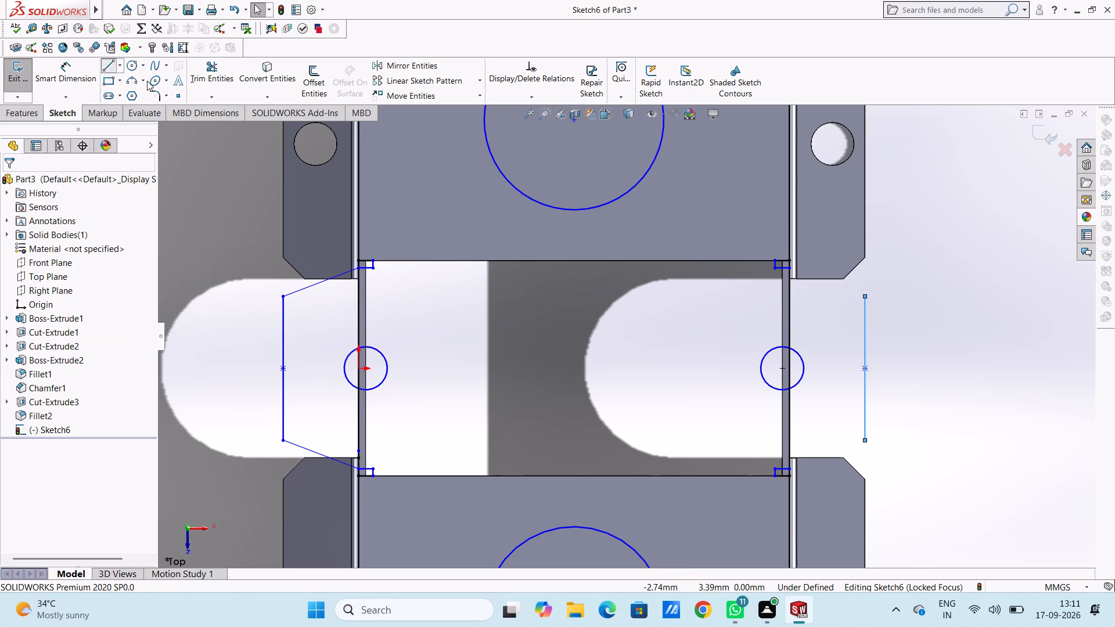
pyautogui.scroll(-1, 857, 273)
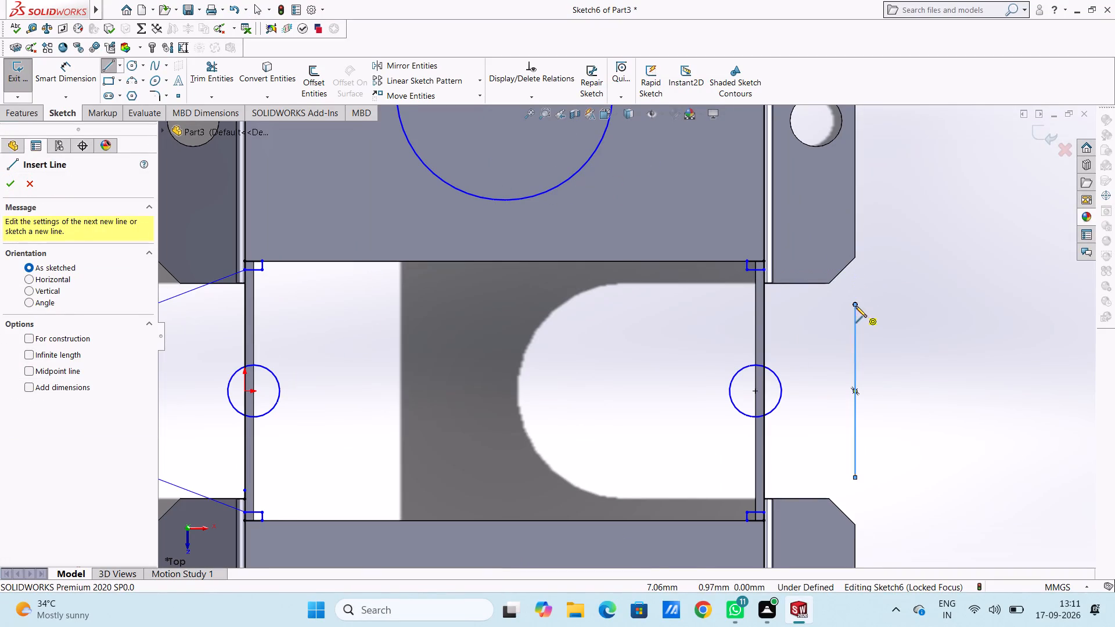
pyautogui.click(855, 305)
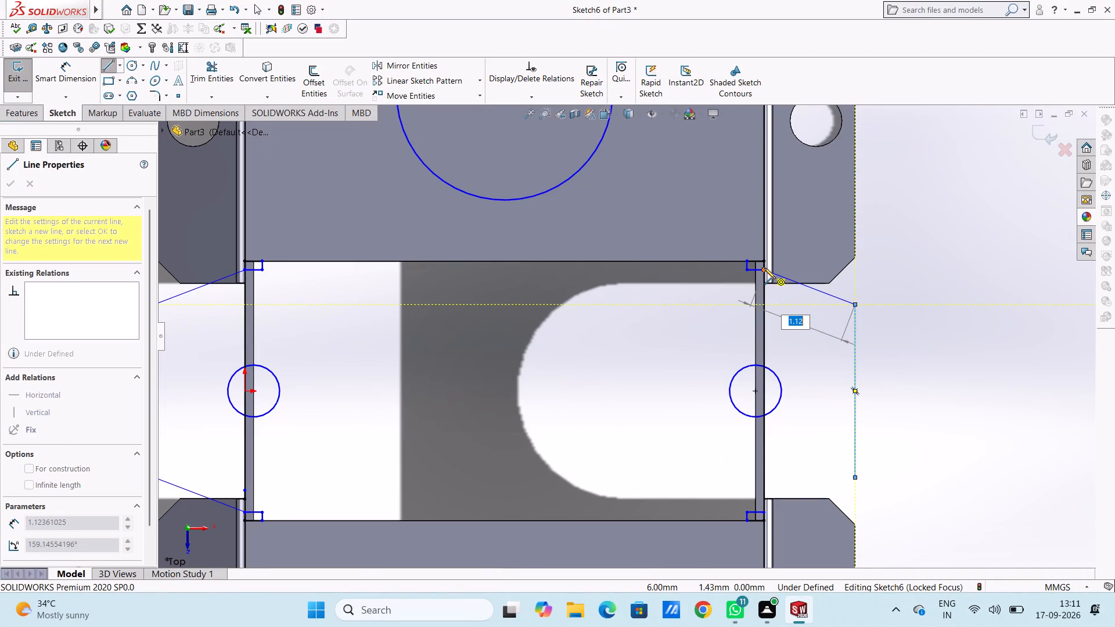
pyautogui.click(764, 268)
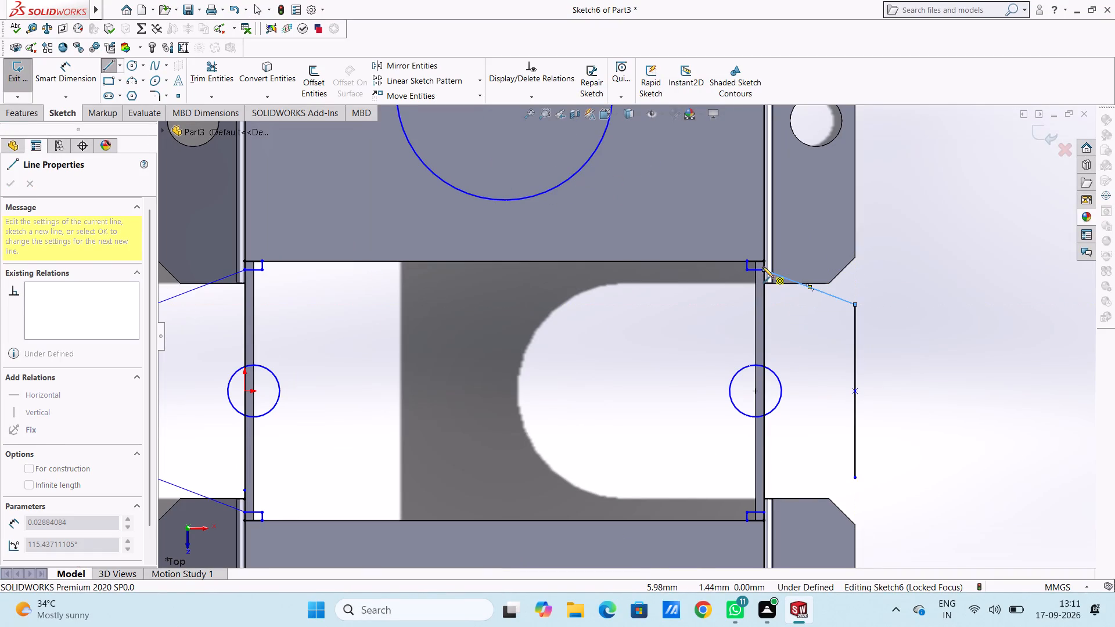
pyautogui.press('Escape')
pyautogui.press('Escape')
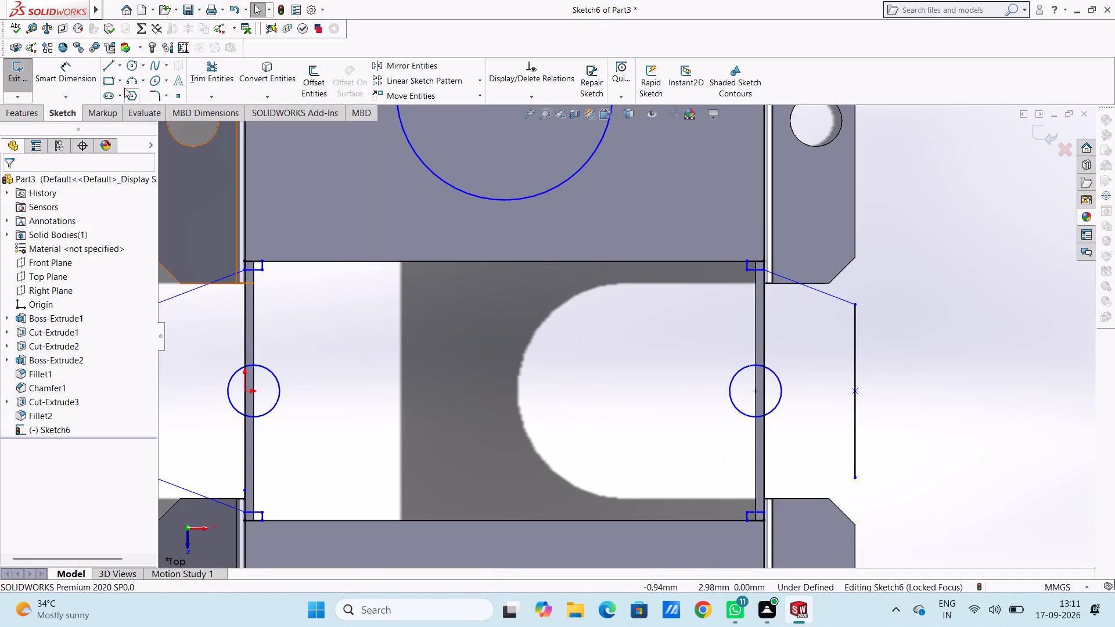
pyautogui.click(111, 68)
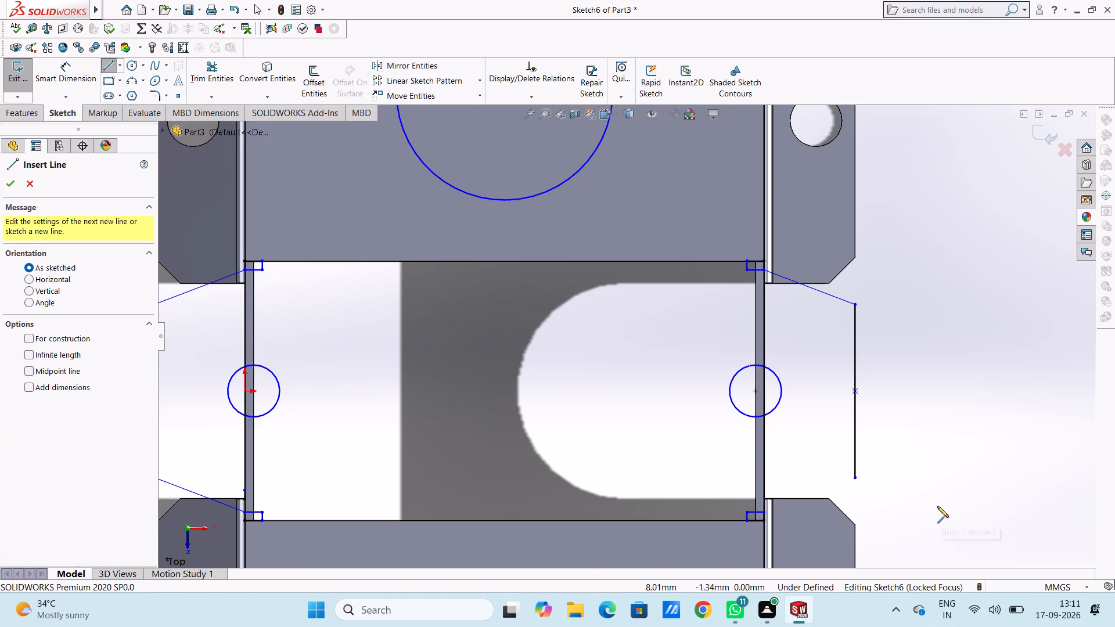
pyautogui.scroll(-3, 937, 506)
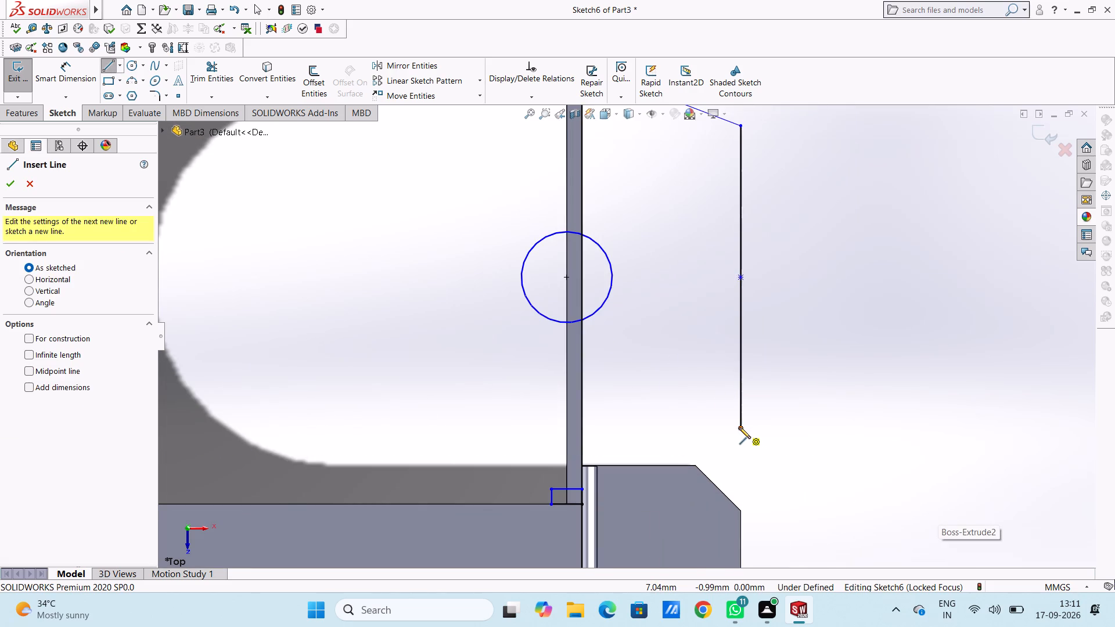
pyautogui.click(739, 427)
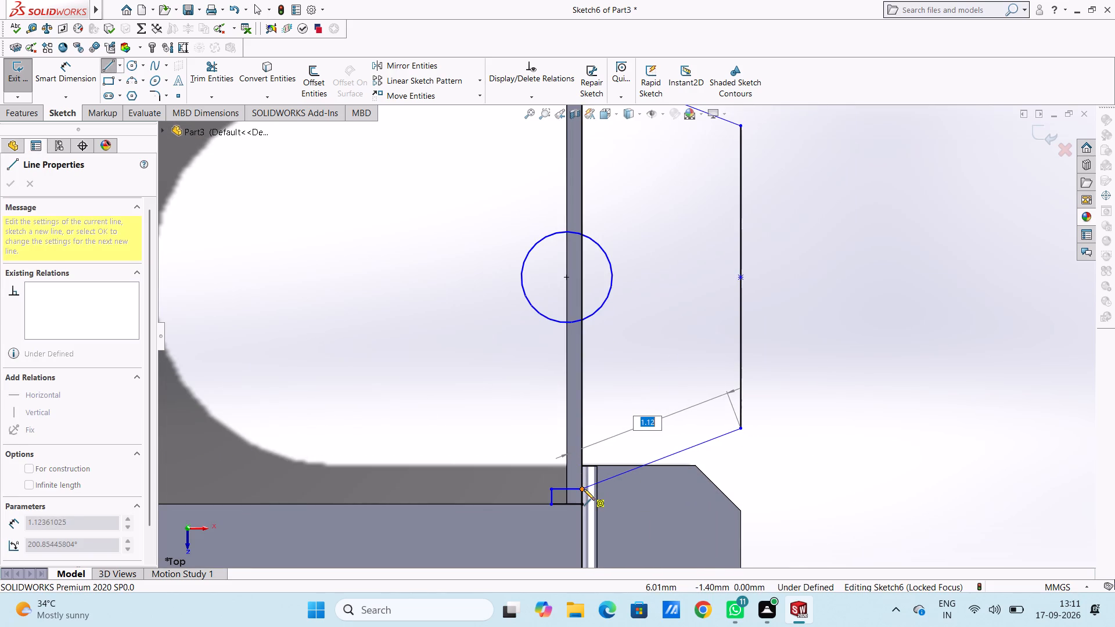
pyautogui.click(584, 489)
pyautogui.press('Escape')
pyautogui.press('Escape')
pyautogui.scroll(9, 578, 494)
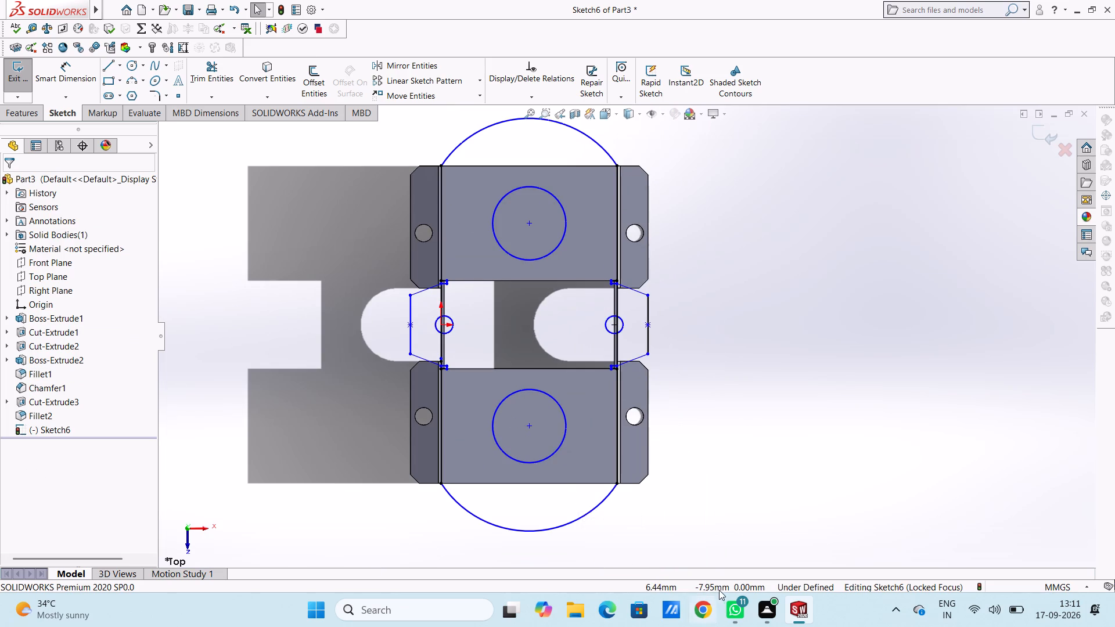
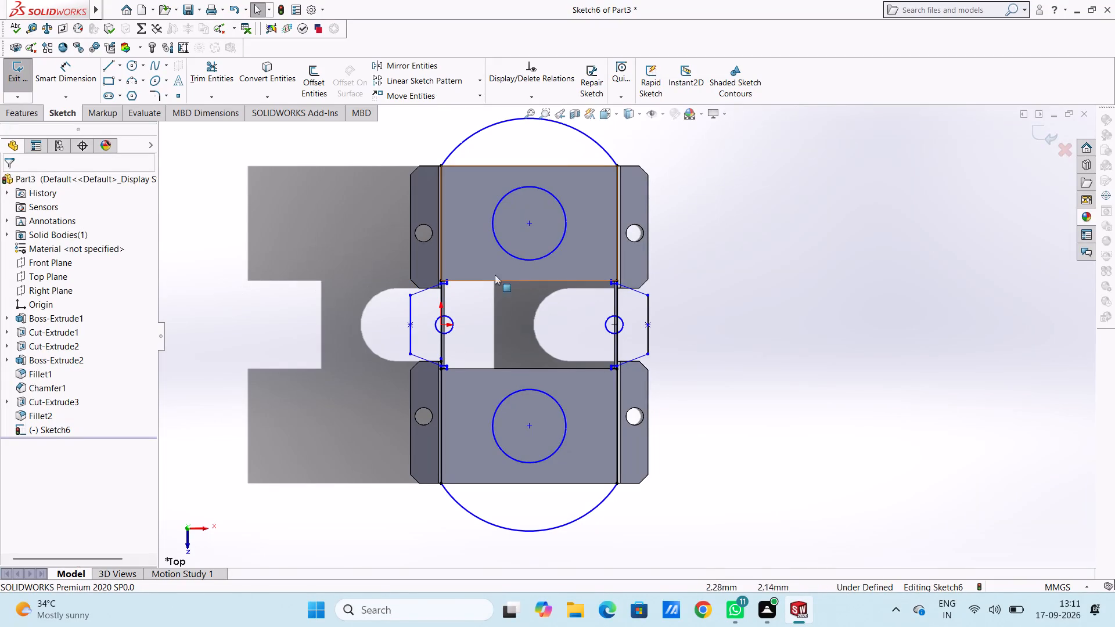
# Trim away the outer side of the small rectangle at the origin side's upper notch corner, where the slanted tab line meets it.
pyautogui.scroll(-4, 502, 318)
pyautogui.scroll(-4, 397, 225)
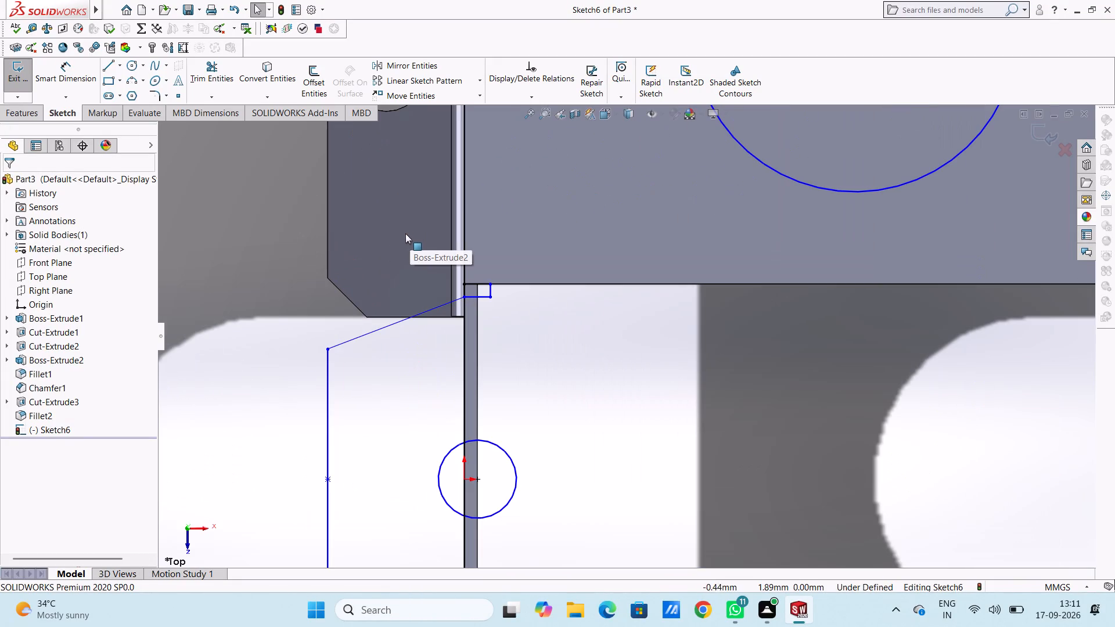
pyautogui.click(212, 67)
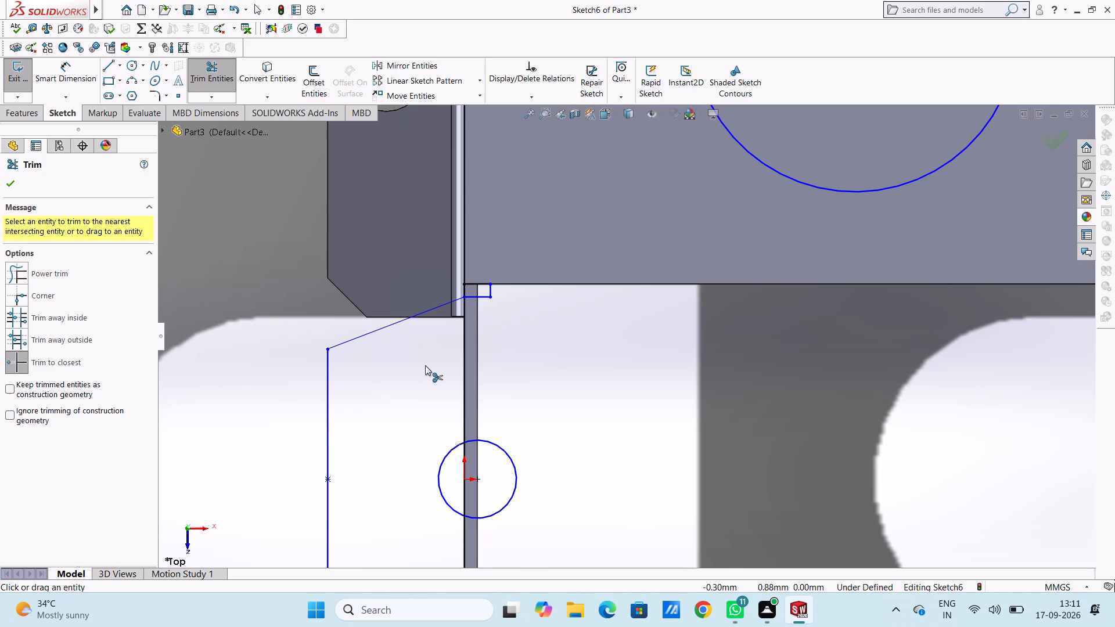
pyautogui.scroll(-1, 505, 260)
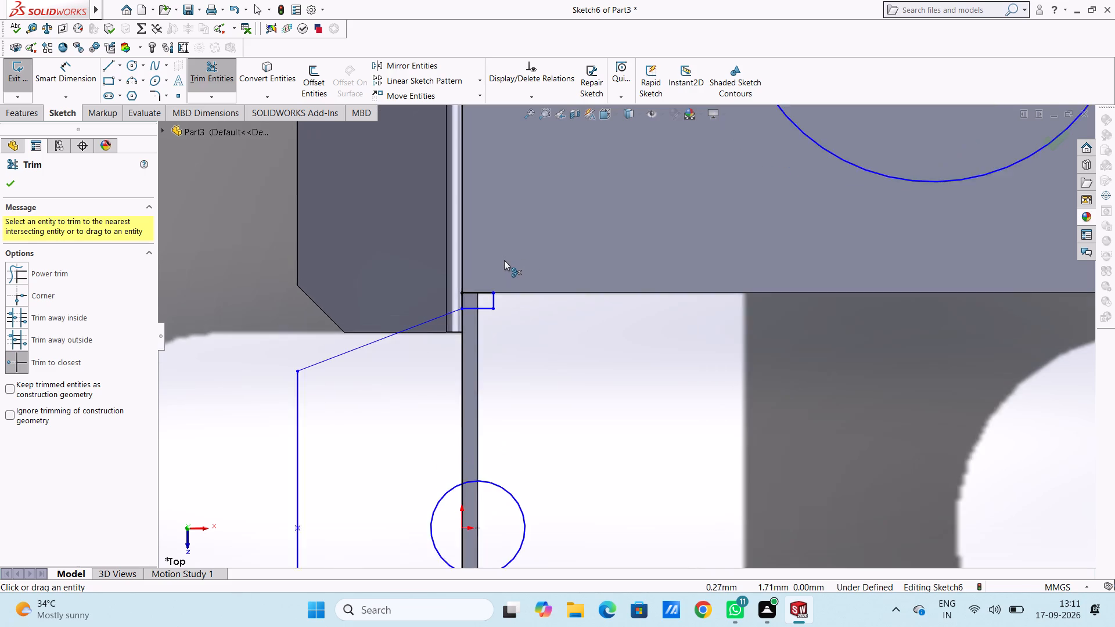
pyautogui.scroll(-4, 503, 261)
pyautogui.click(449, 356)
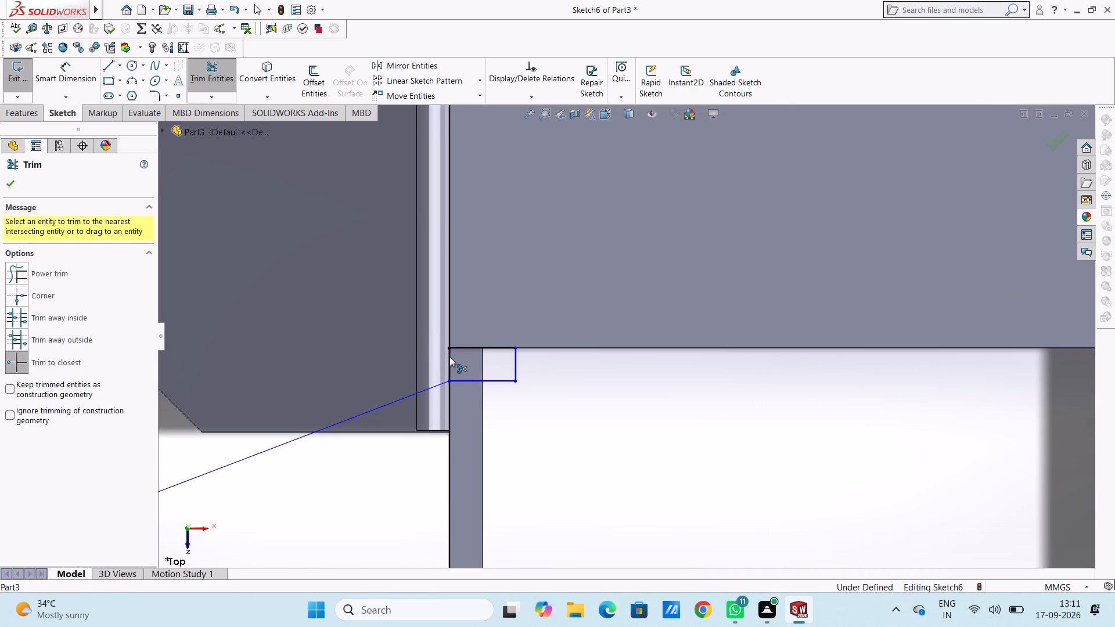
pyautogui.click(449, 356)
pyautogui.click(449, 356)
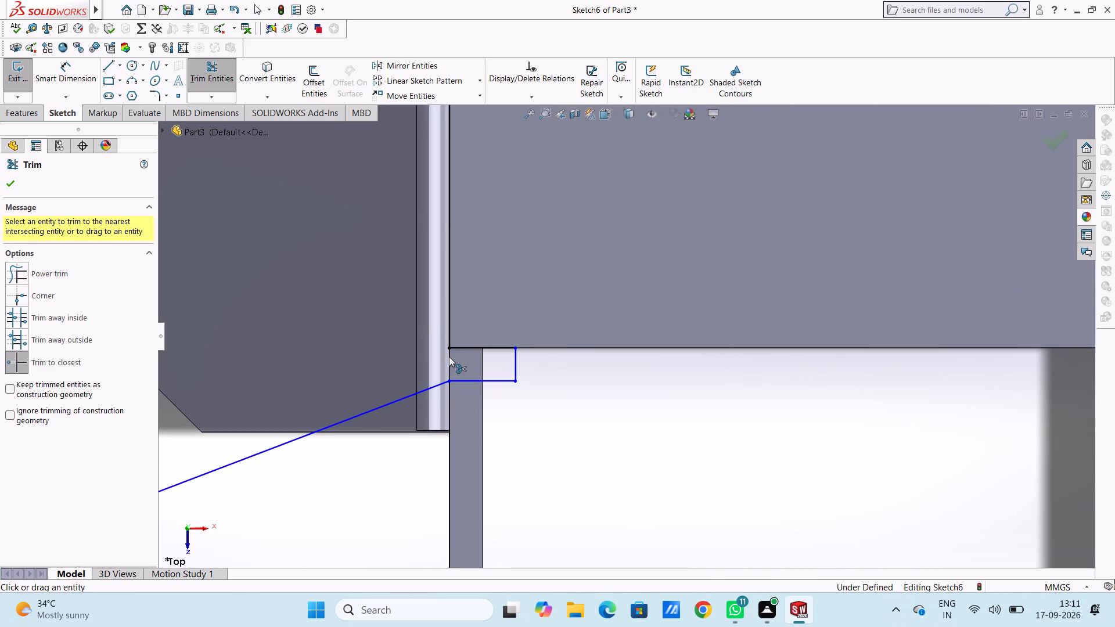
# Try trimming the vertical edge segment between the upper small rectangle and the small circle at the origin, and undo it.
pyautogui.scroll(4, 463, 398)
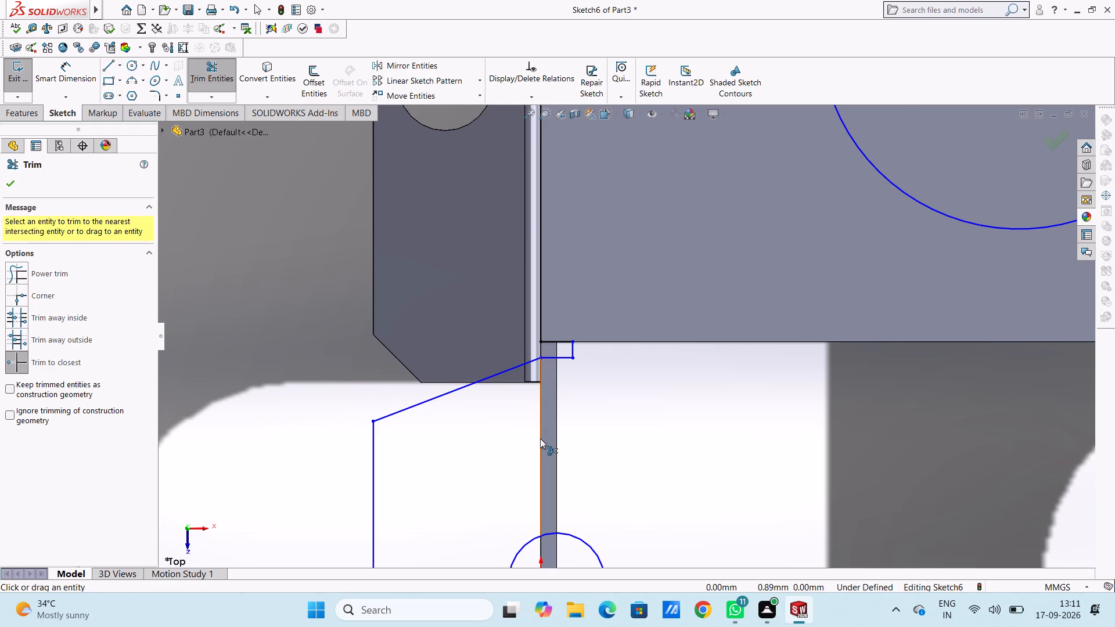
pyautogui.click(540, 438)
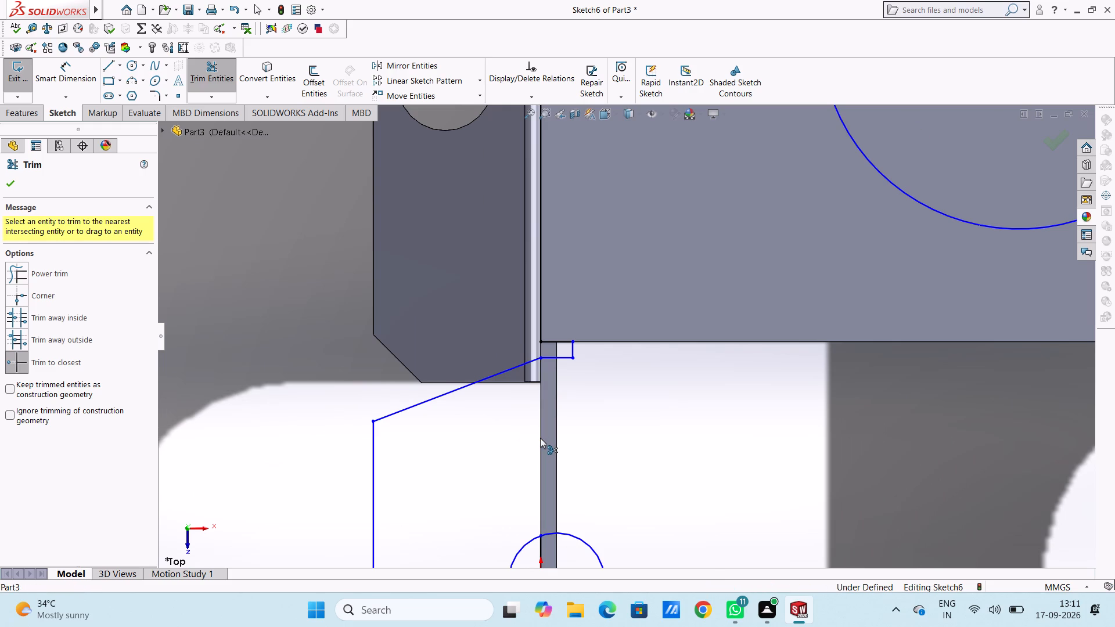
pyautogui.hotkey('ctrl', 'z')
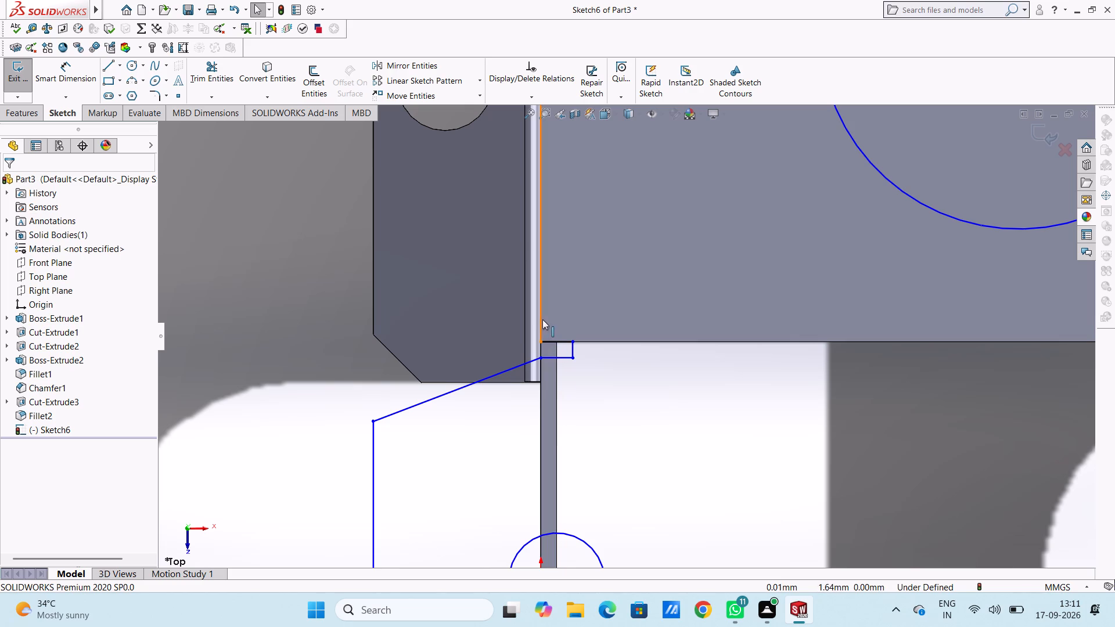
# On the origin side, trim the vertical edge line inside the small circle and the outer side of the lower small rectangle.
pyautogui.click(214, 74)
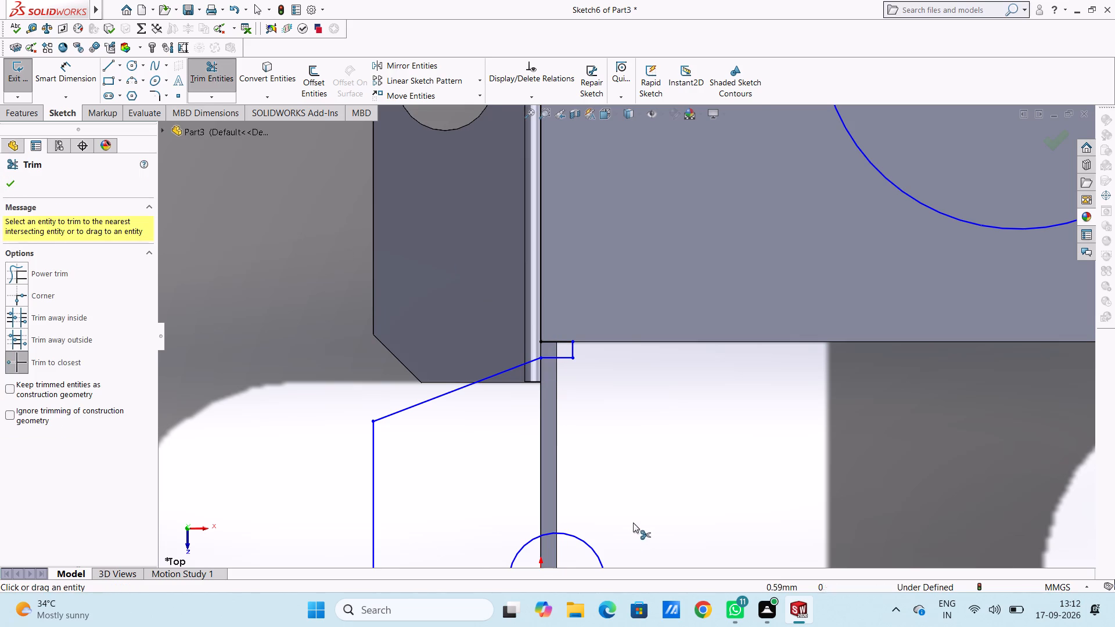
pyautogui.scroll(6, 624, 508)
pyautogui.scroll(-5, 631, 465)
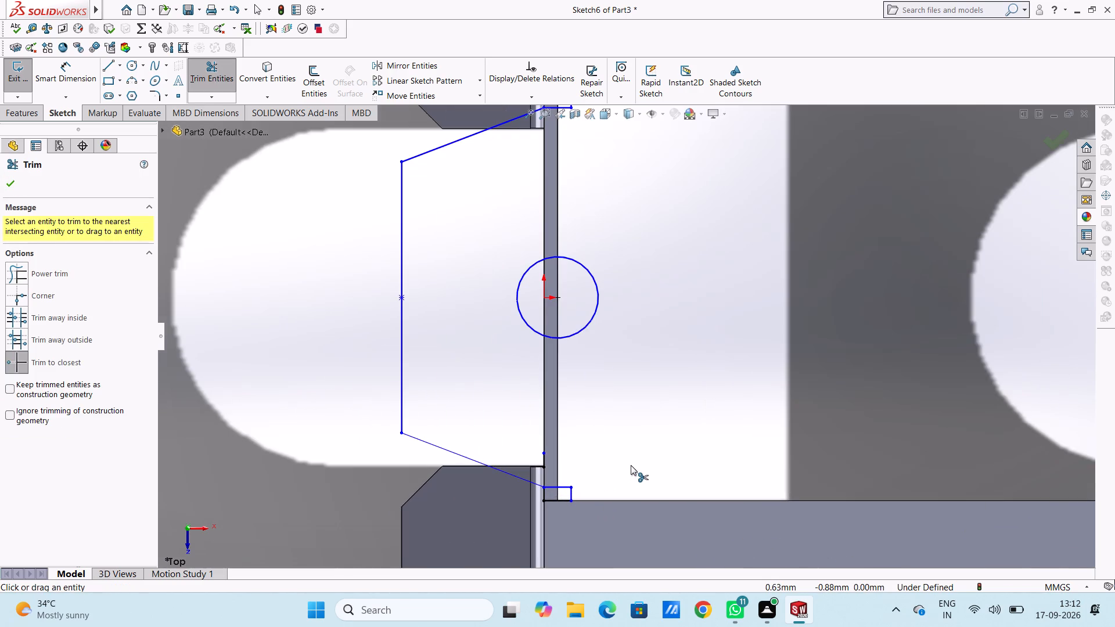
pyautogui.click(541, 283)
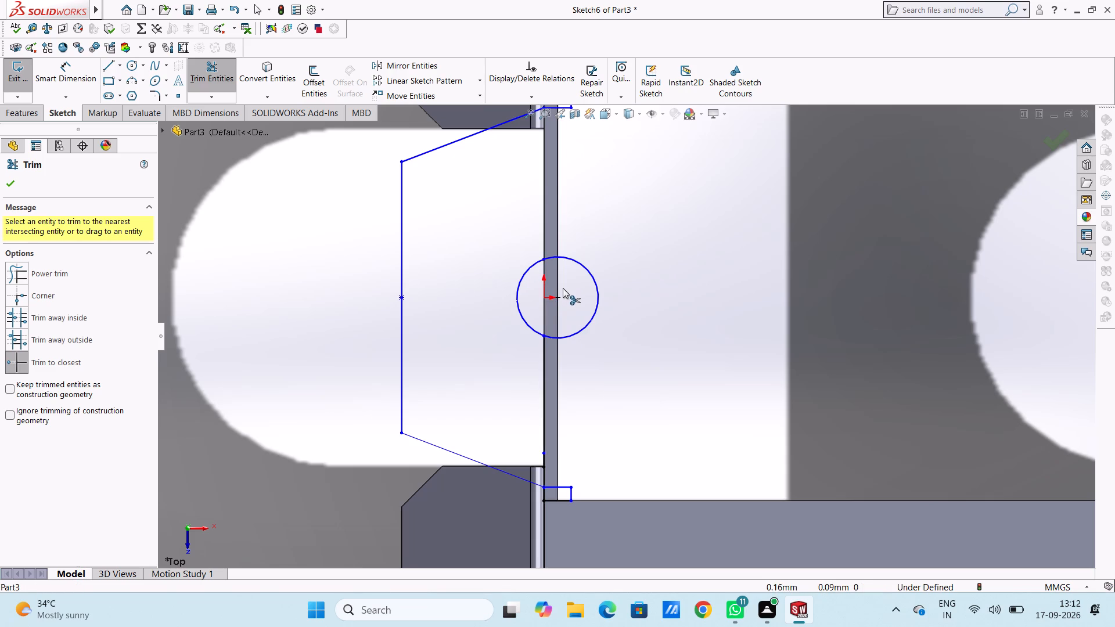
pyautogui.click(557, 290)
pyautogui.scroll(2, 567, 415)
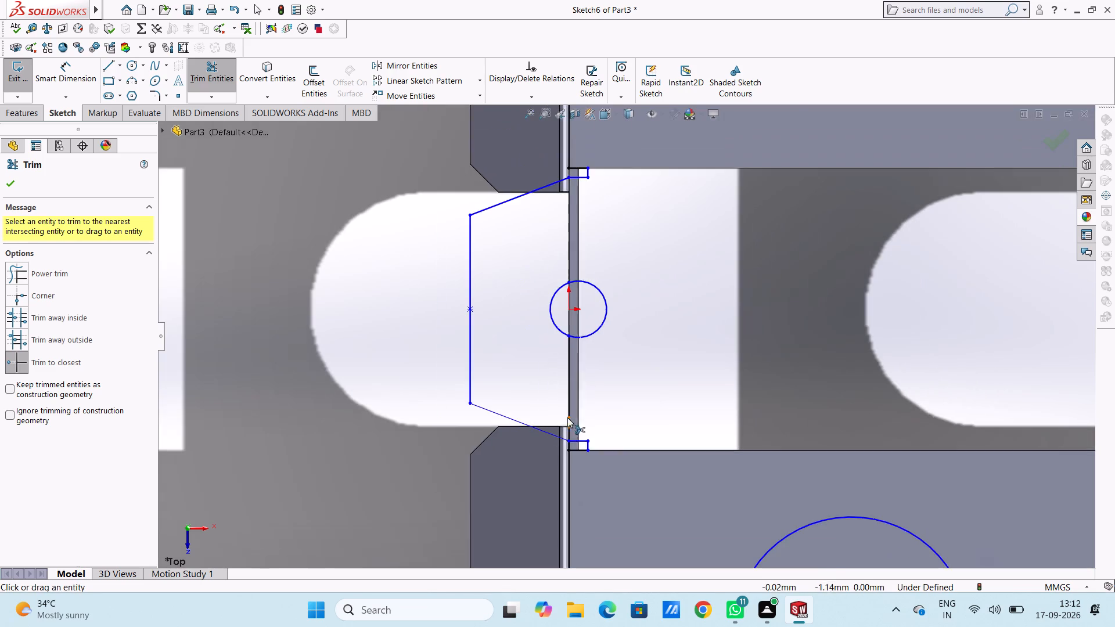
pyautogui.scroll(-5, 594, 471)
pyautogui.click(518, 340)
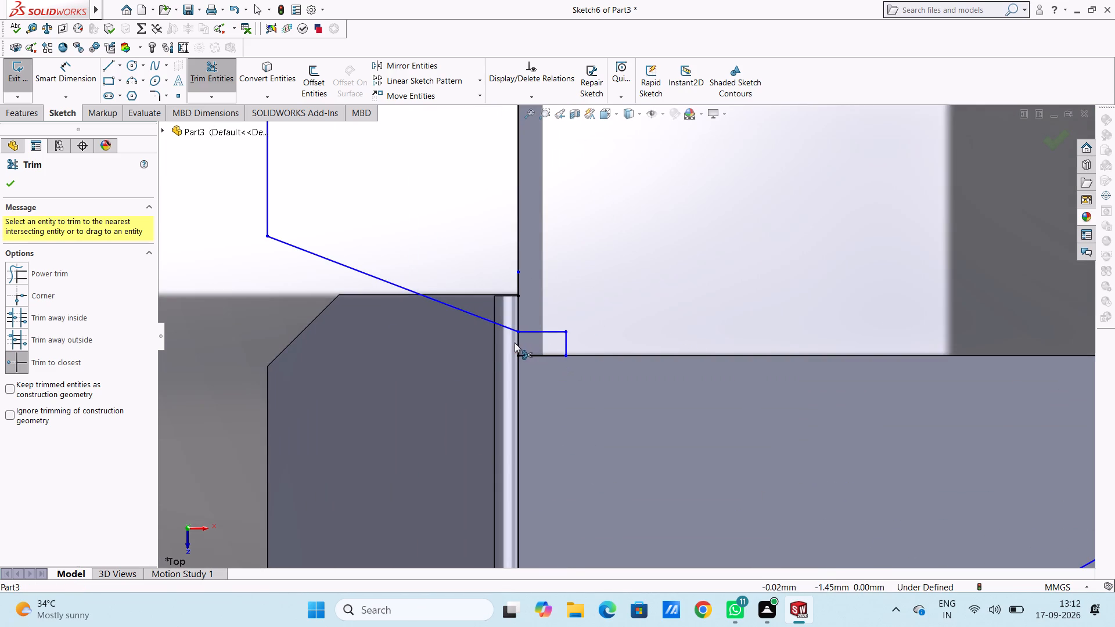
pyautogui.click(518, 344)
# Trim away the outer side of the small rectangle at the upper notch corner opposite the origin side.
pyautogui.scroll(3, 632, 323)
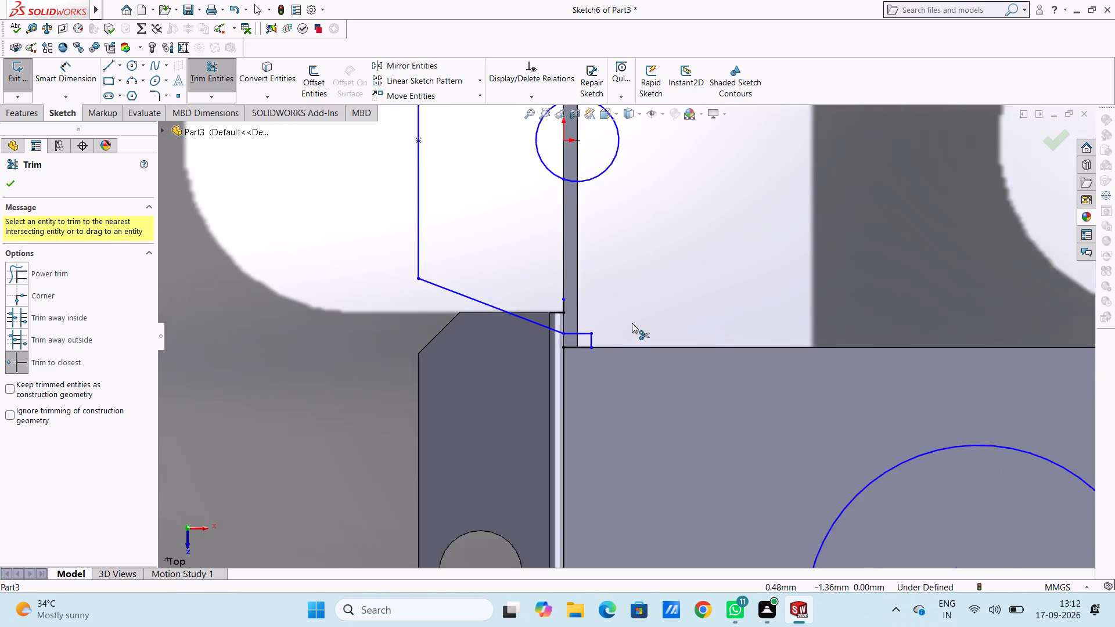
pyautogui.scroll(6, 632, 323)
pyautogui.scroll(-5, 905, 279)
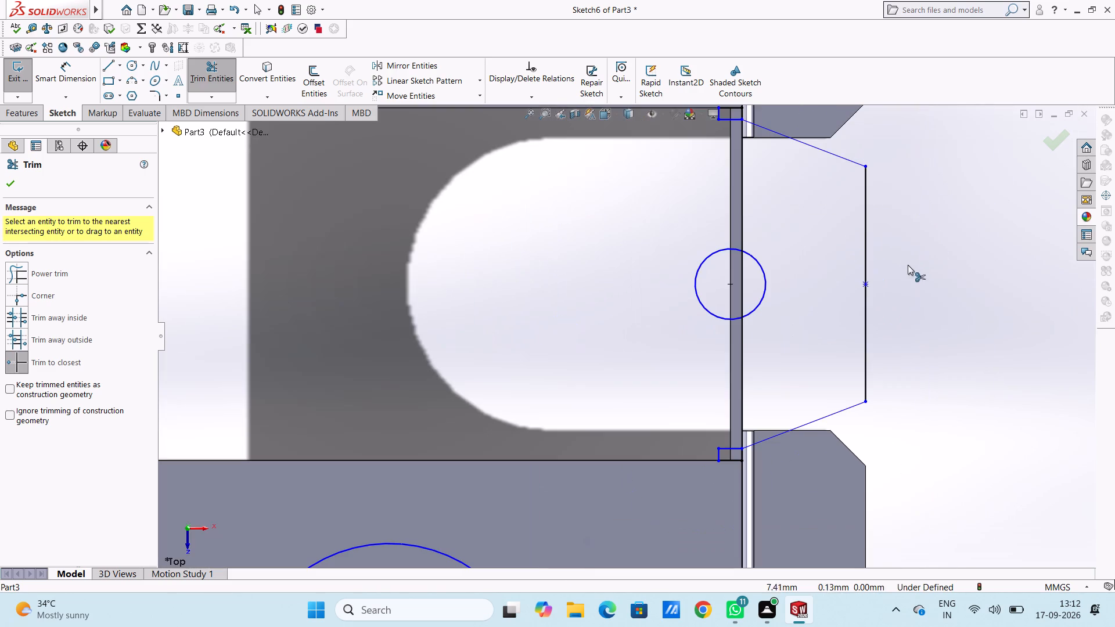
pyautogui.scroll(3, 738, 161)
pyautogui.scroll(-5, 718, 171)
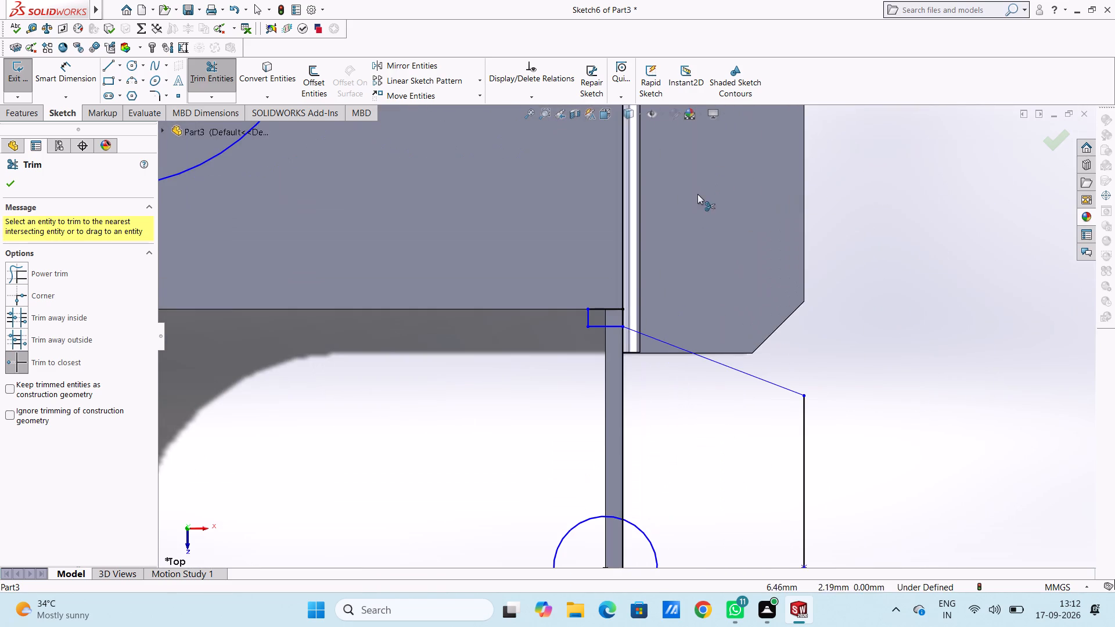
pyautogui.scroll(-2, 638, 297)
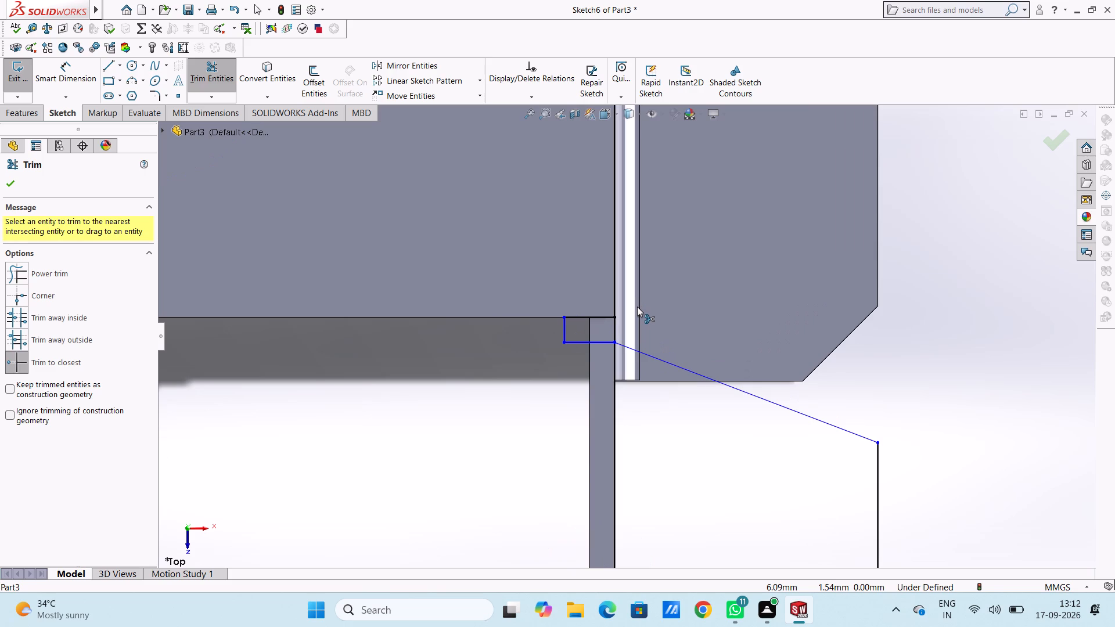
pyautogui.click(616, 333)
pyautogui.click(614, 333)
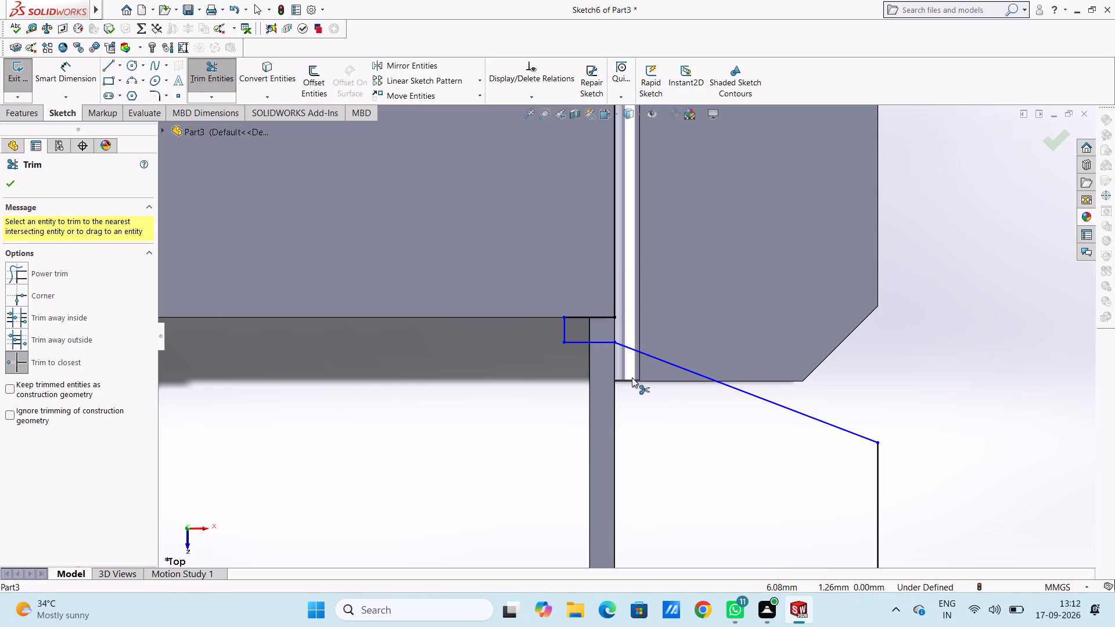
# Opposite the origin side, trim the vertical edge line inside the small circle and the outer side of the lower small rectangle.
pyautogui.scroll(4, 614, 403)
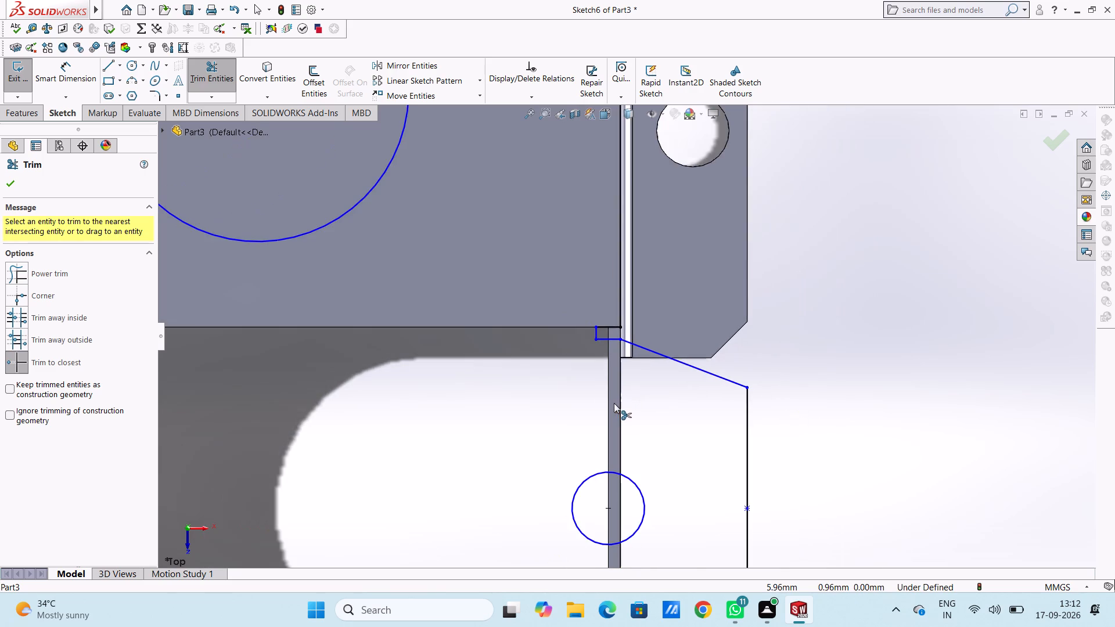
pyautogui.scroll(3, 613, 402)
pyautogui.click(624, 433)
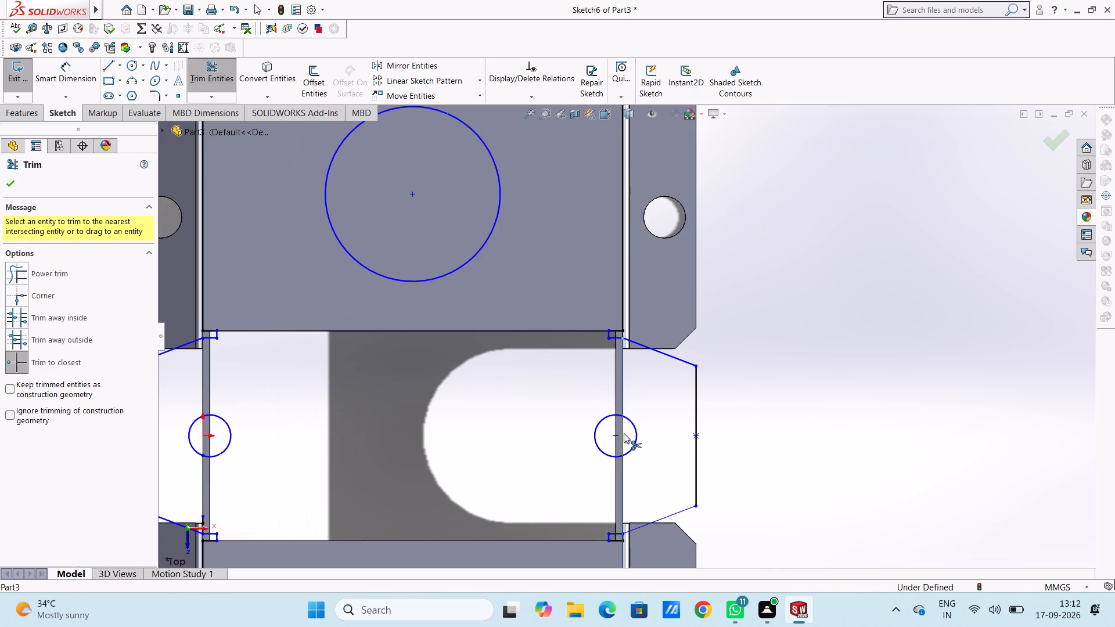
pyautogui.click(624, 433)
pyautogui.scroll(2, 624, 434)
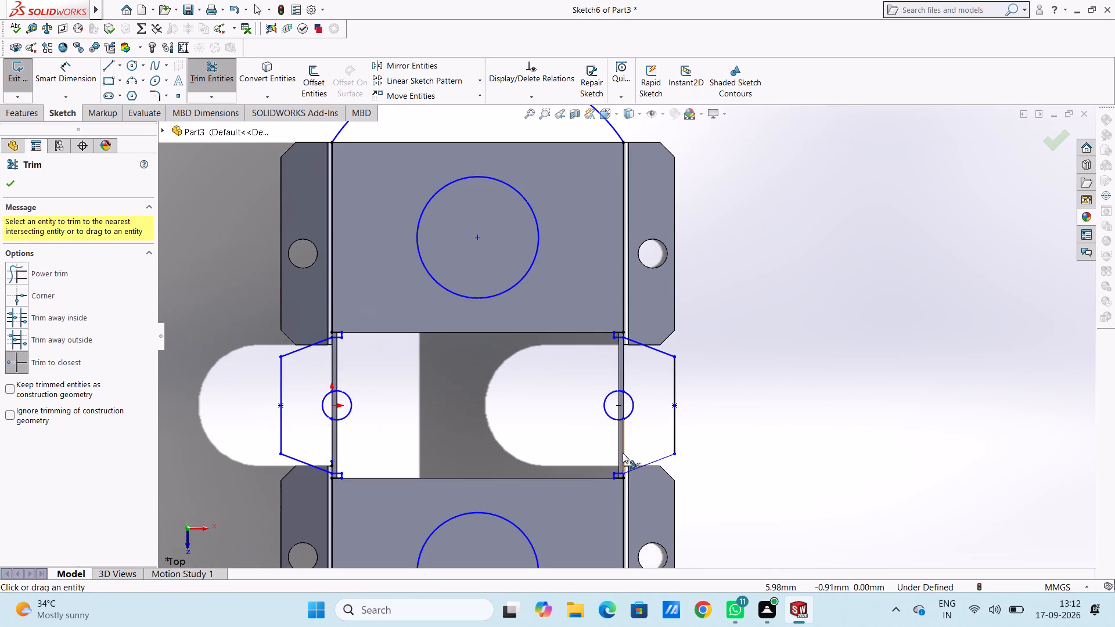
pyautogui.scroll(-6, 629, 480)
pyautogui.scroll(-5, 618, 378)
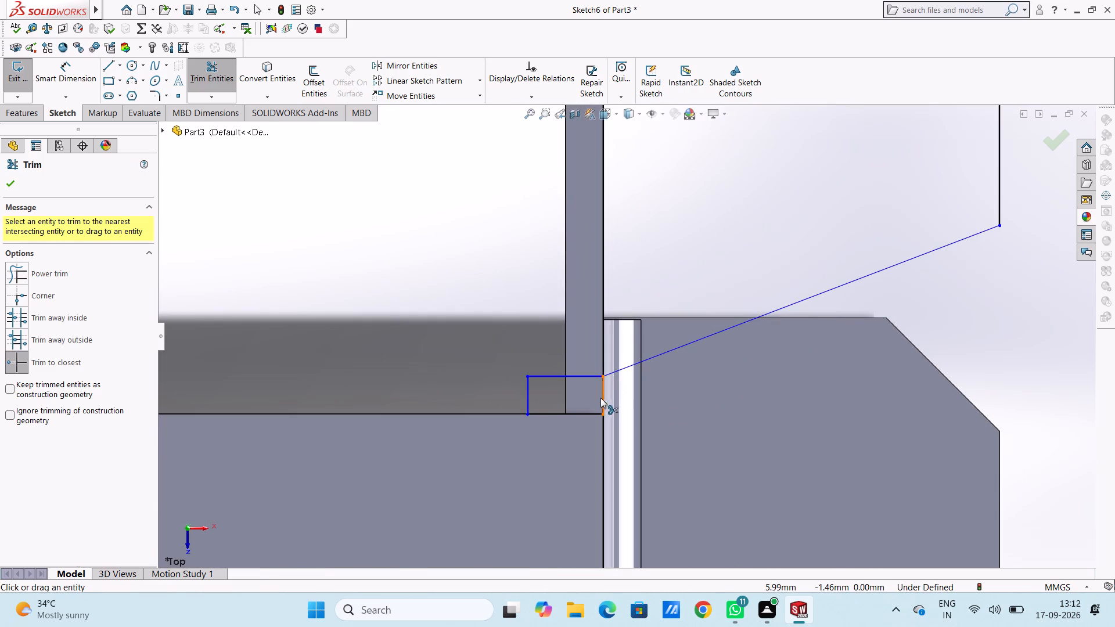
pyautogui.click(602, 398)
pyautogui.click(602, 398)
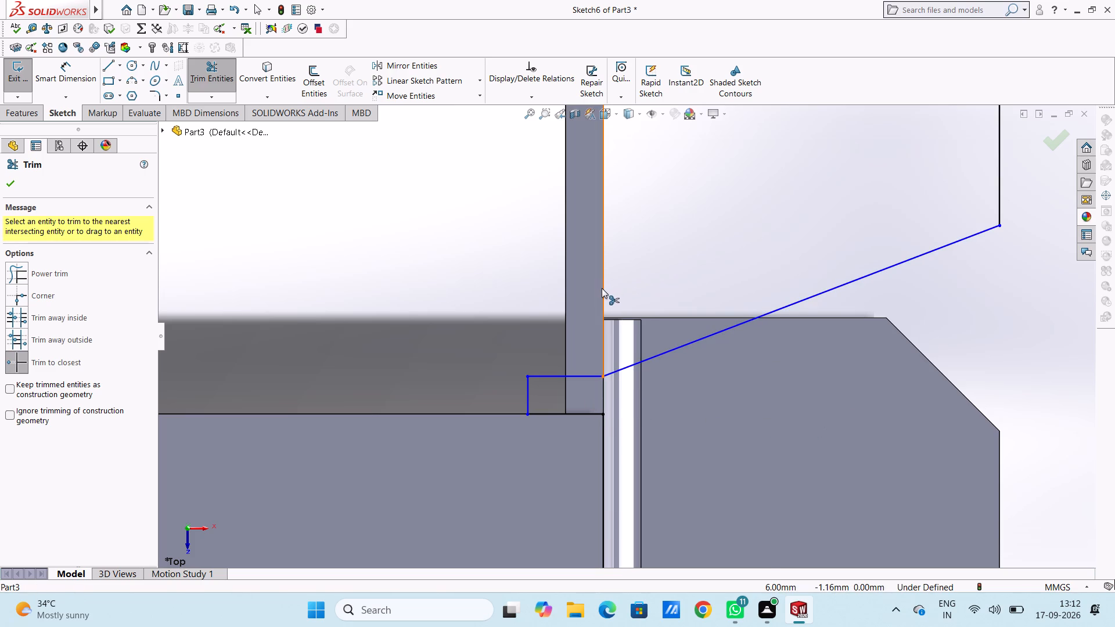
pyautogui.scroll(9, 602, 288)
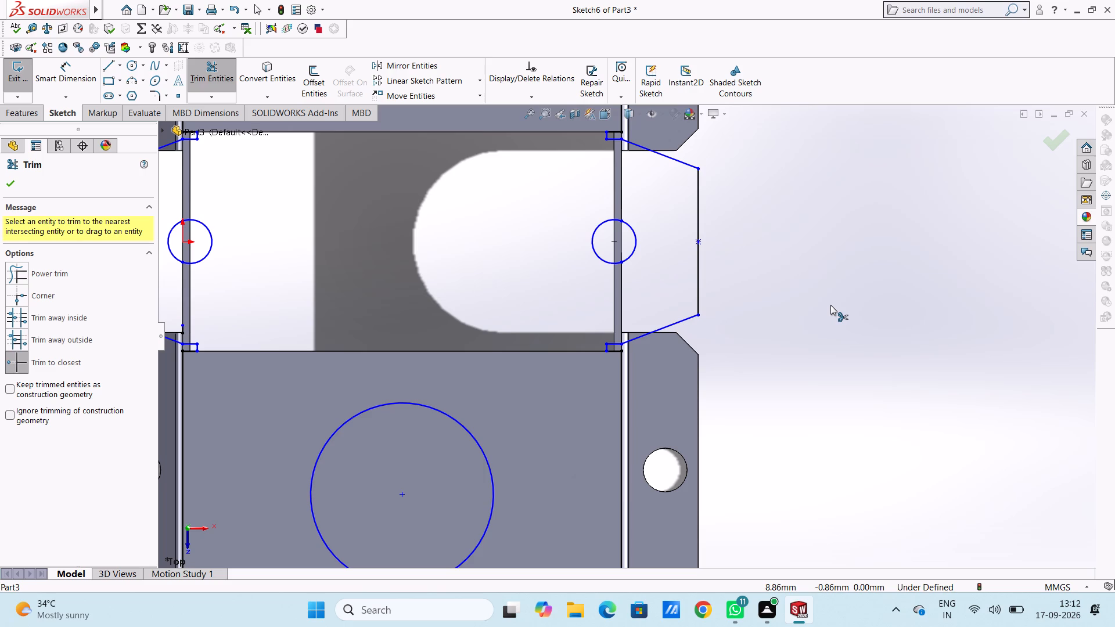
pyautogui.press('Escape')
pyautogui.press('Escape')
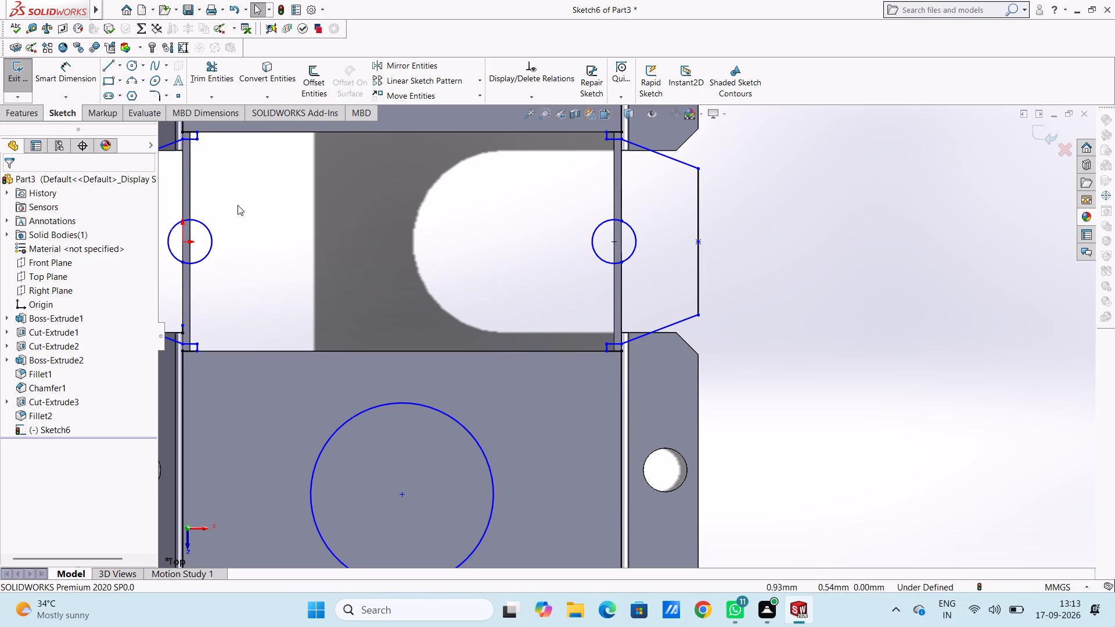
# Delete the two small circles centred between the tapered tabs on both sides of the notch.
pyautogui.click(202, 221)
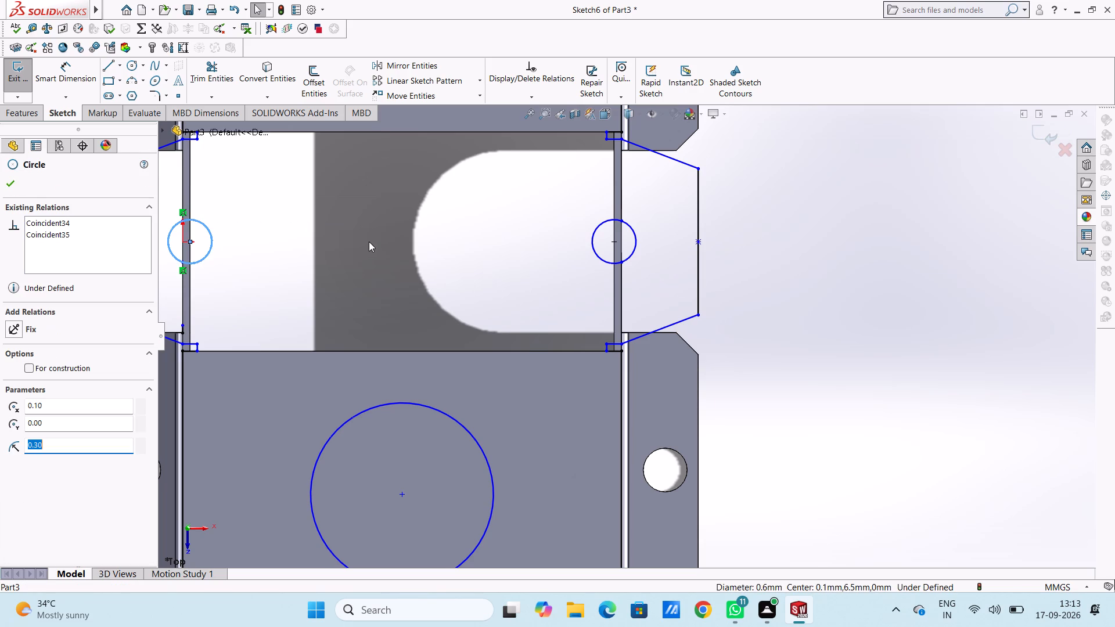
pyautogui.keyDown('ctrl'); pyautogui.click(596, 223); pyautogui.keyUp('ctrl')
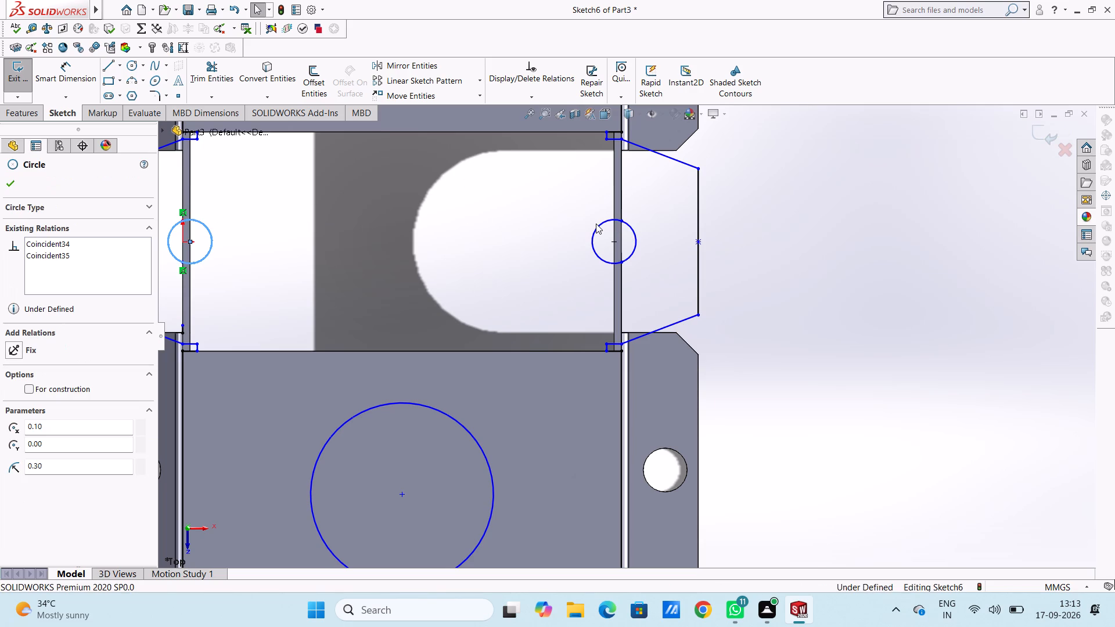
pyautogui.keyDown('ctrl'); pyautogui.click(598, 229); pyautogui.keyUp('ctrl')
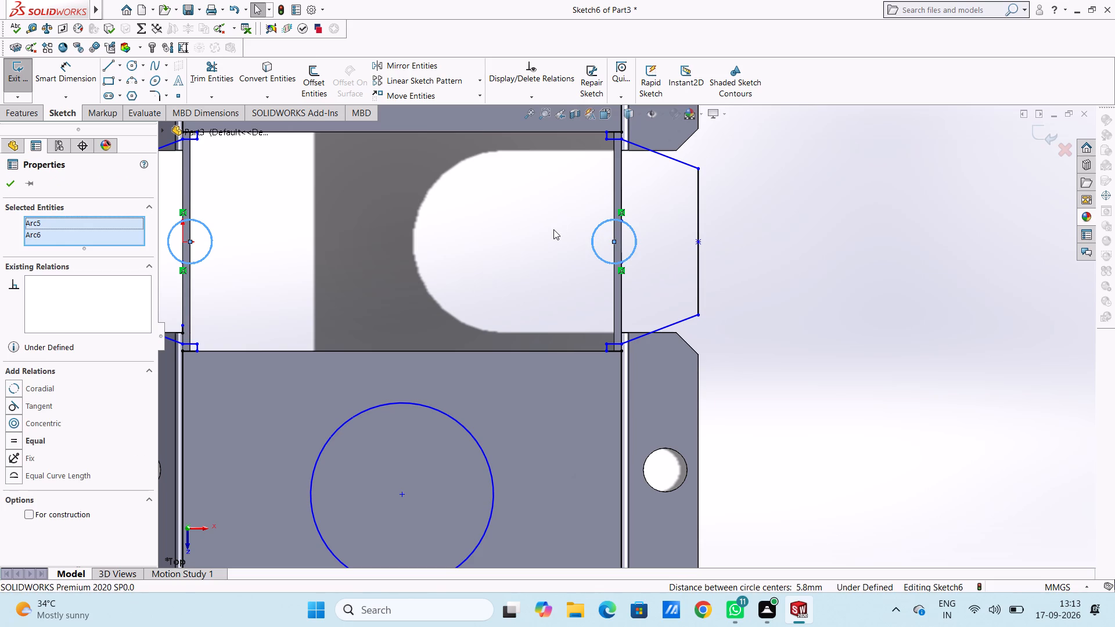
pyautogui.press('Delete')
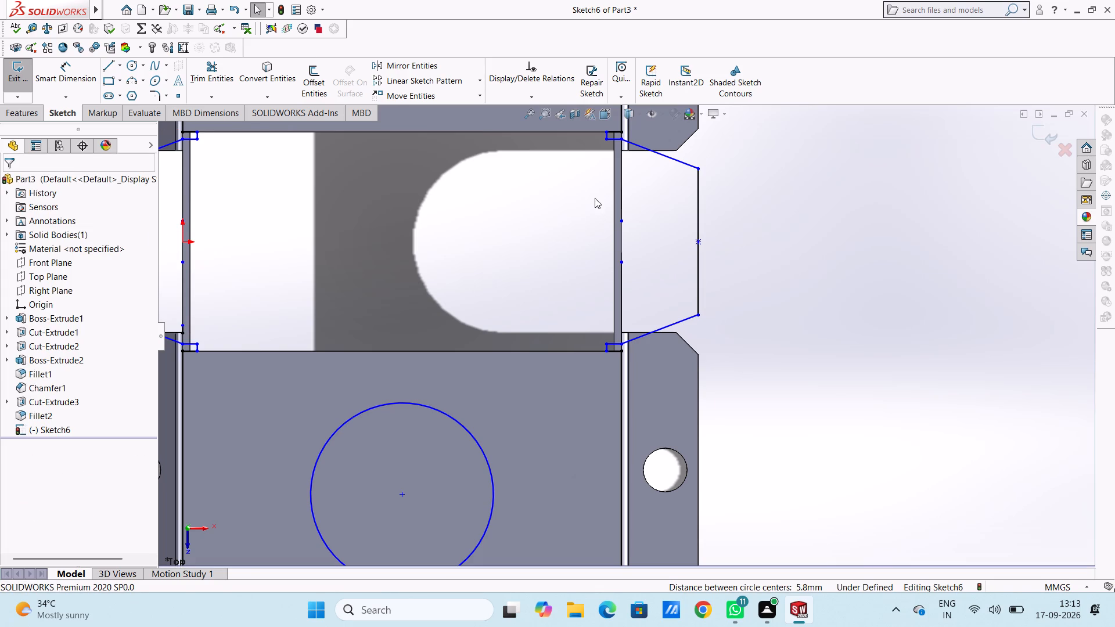
# Sketch a circle of radius 0.7 mm centred on the origin.
pyautogui.scroll(2, 504, 224)
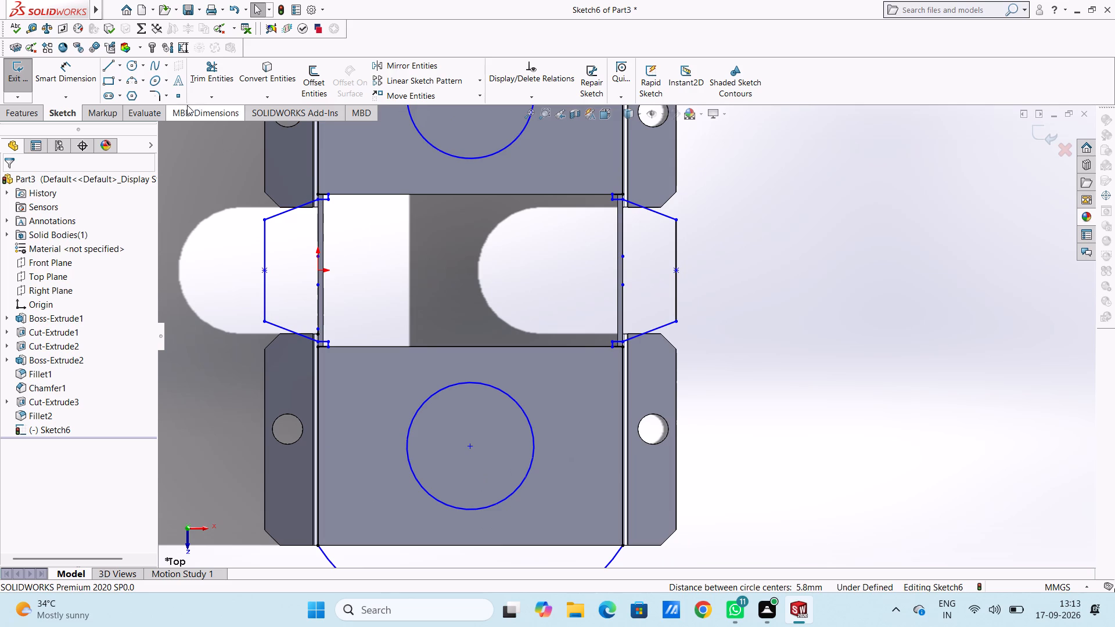
pyautogui.click(134, 66)
pyautogui.scroll(-4, 326, 248)
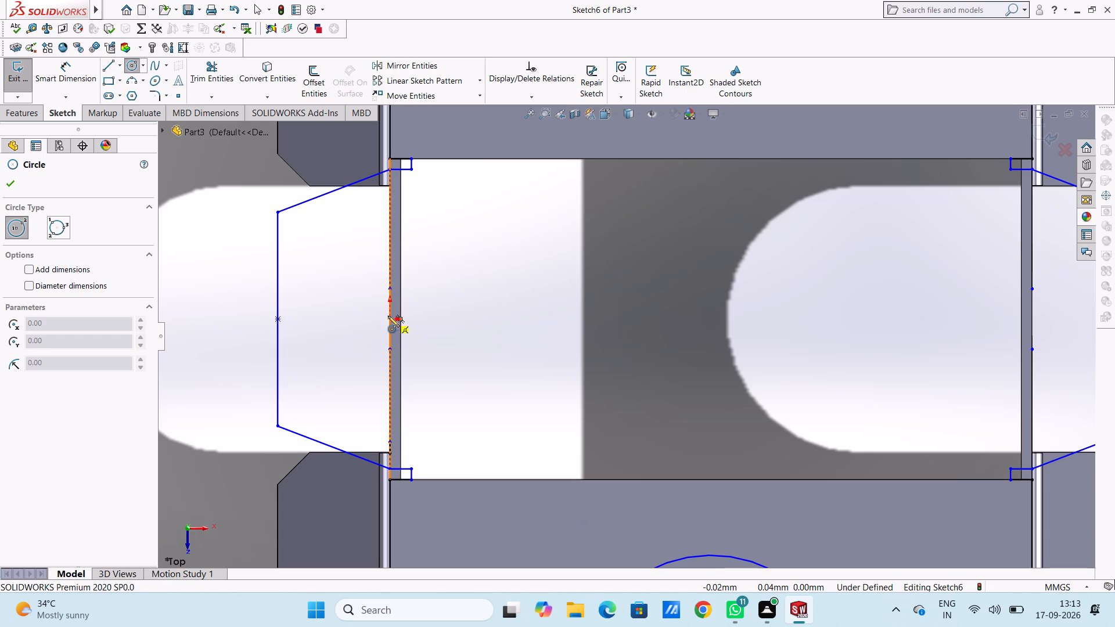
pyautogui.click(389, 318)
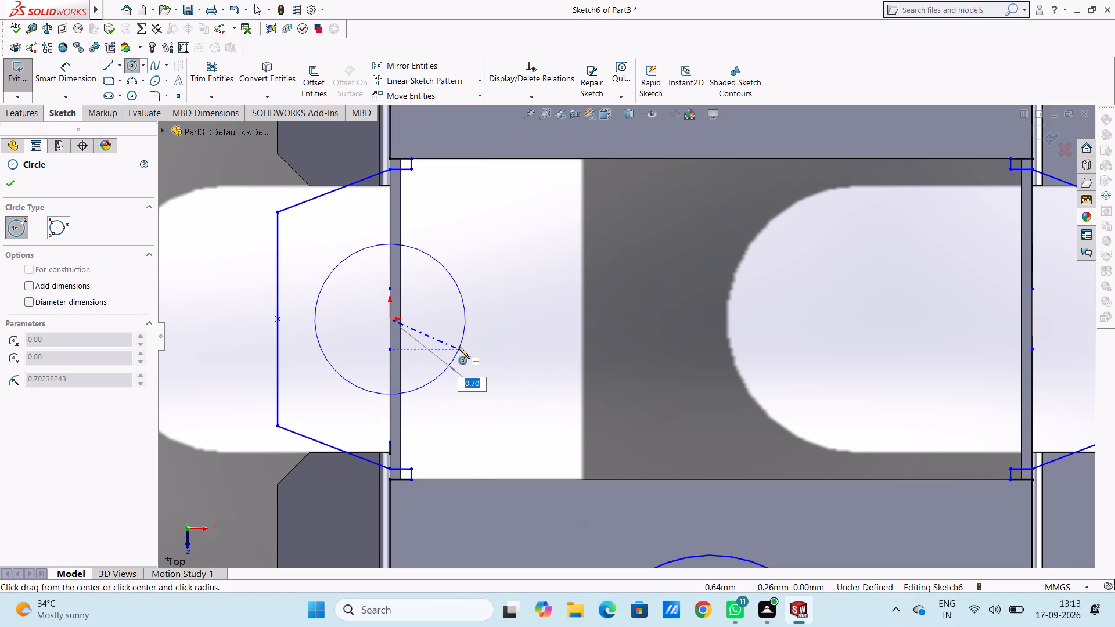
pyautogui.write('0.7')
pyautogui.press('Return')
pyautogui.scroll(2, 459, 347)
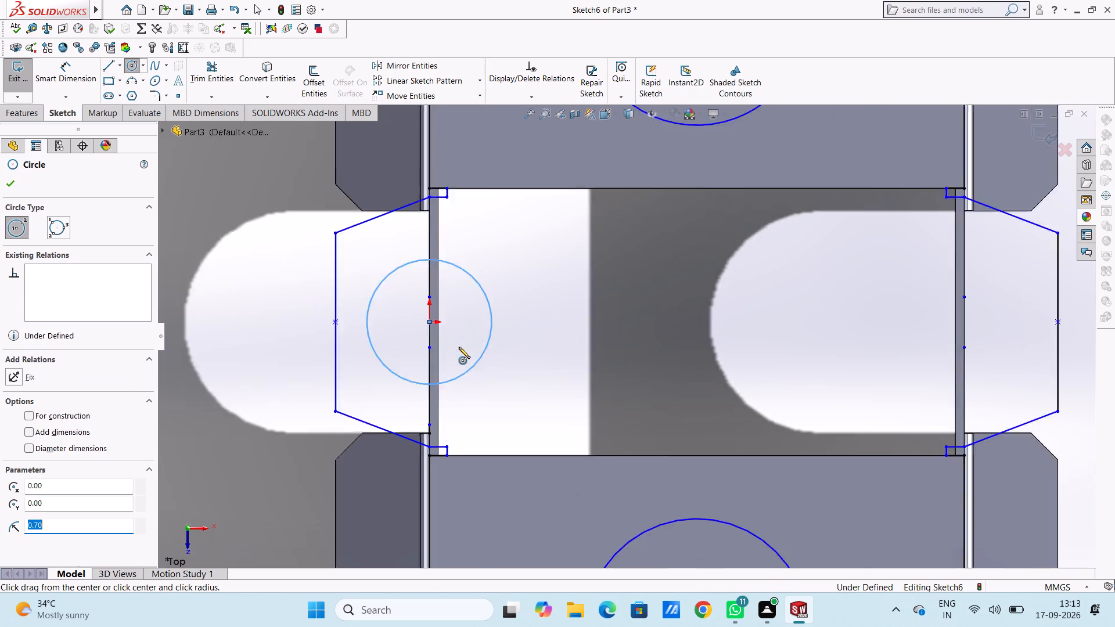
# Sketch a circle of radius 0.7 mm centred on the notch's vertical edge opposite the origin, level with the origin.
pyautogui.scroll(4, 459, 347)
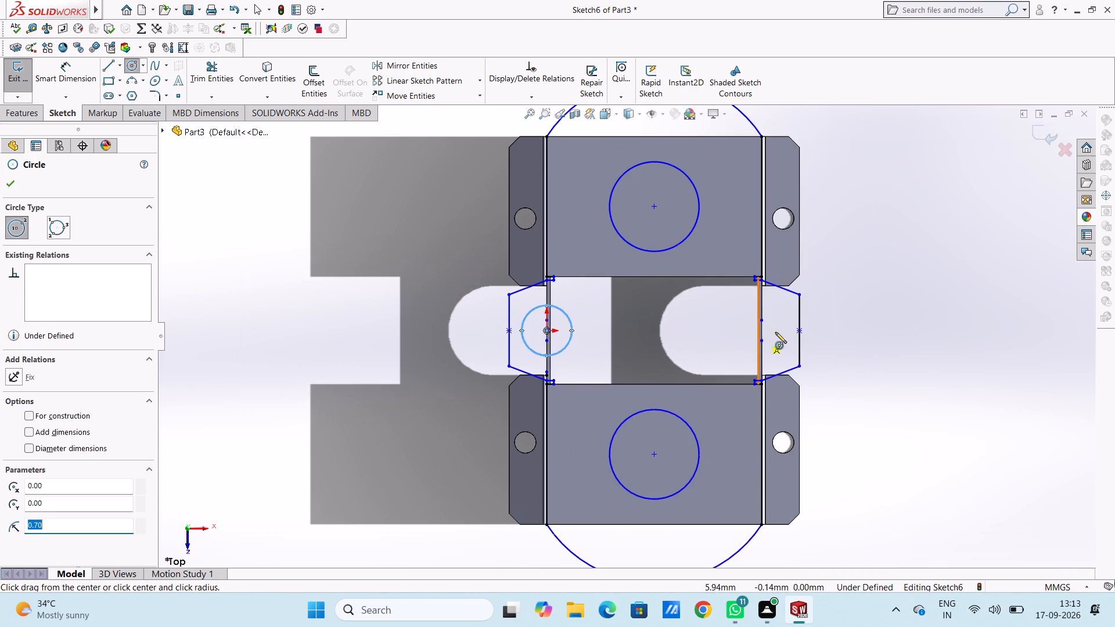
pyautogui.scroll(-5, 775, 331)
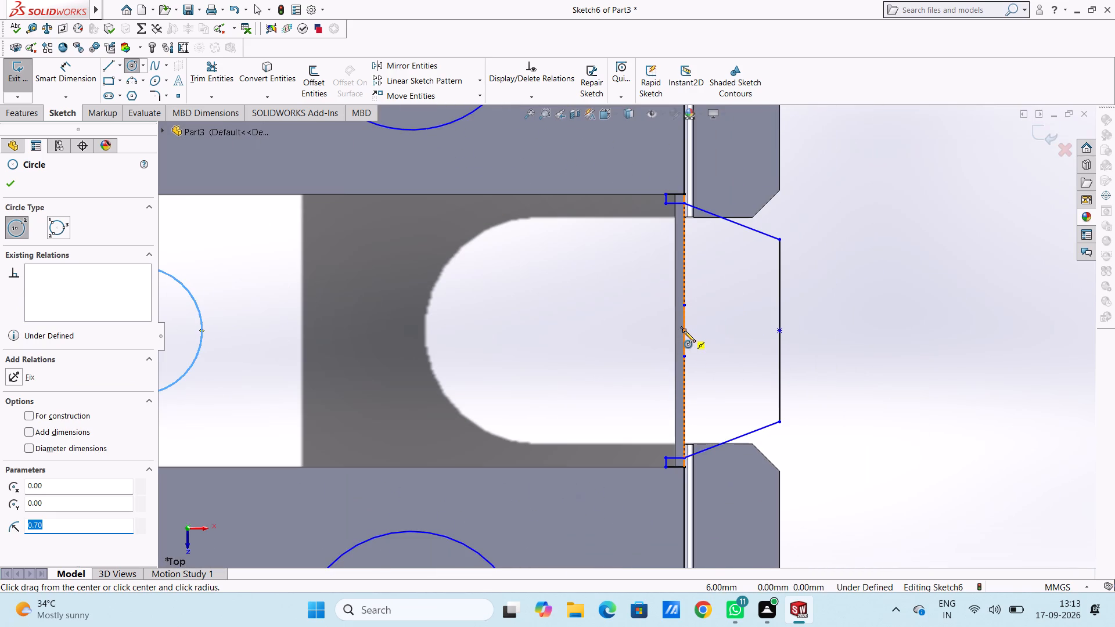
pyautogui.click(684, 329)
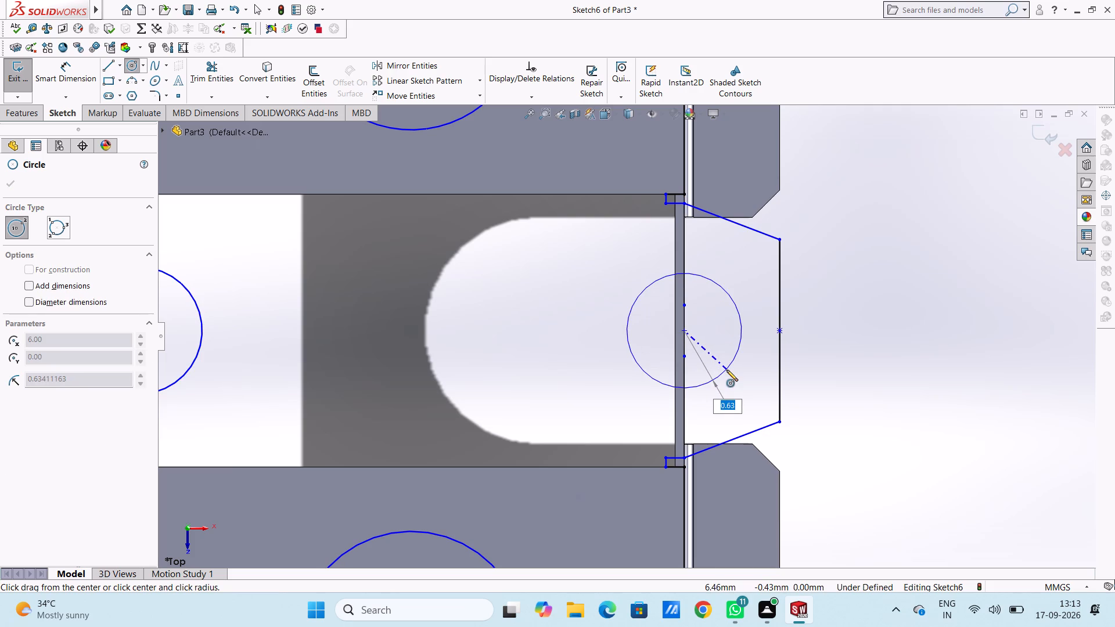
pyautogui.write('0.7')
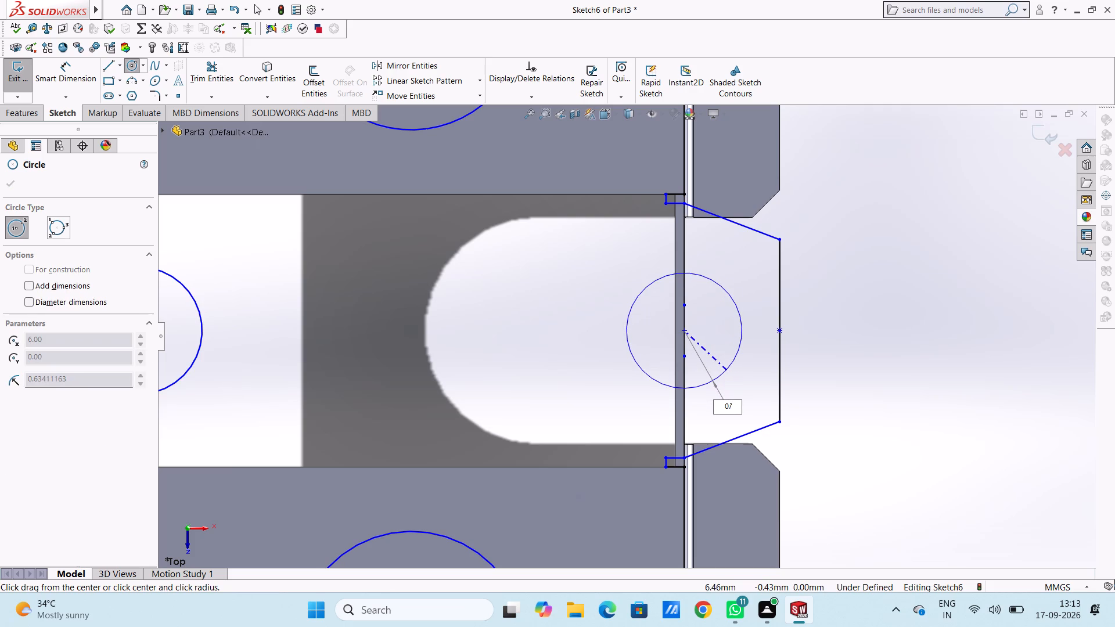
pyautogui.press('Return')
pyautogui.press('Escape')
pyautogui.press('Escape')
pyautogui.press('Escape')
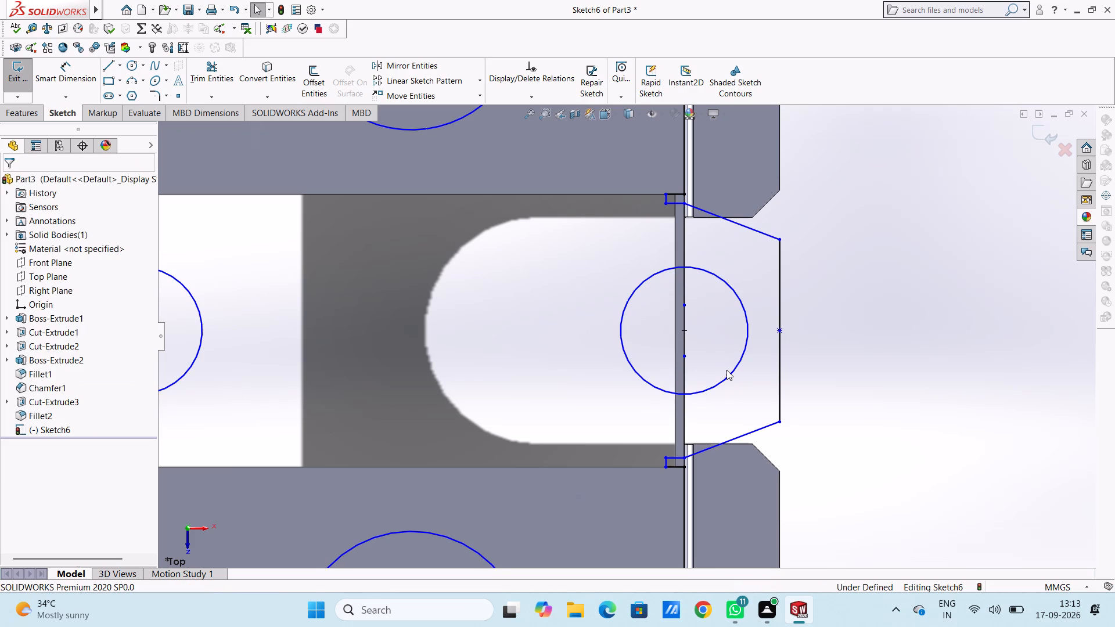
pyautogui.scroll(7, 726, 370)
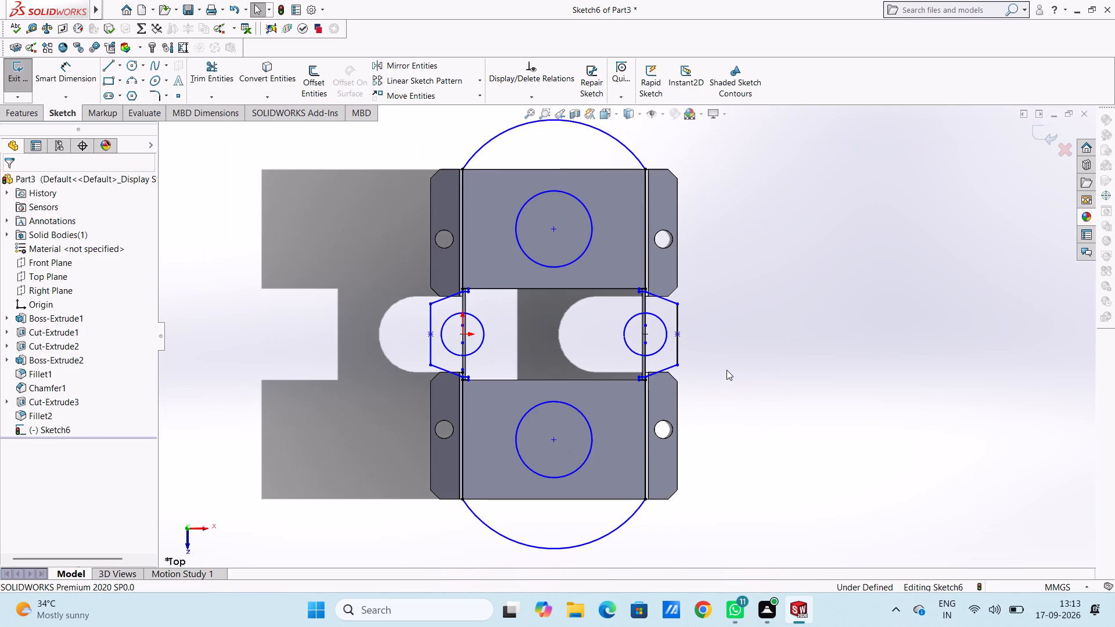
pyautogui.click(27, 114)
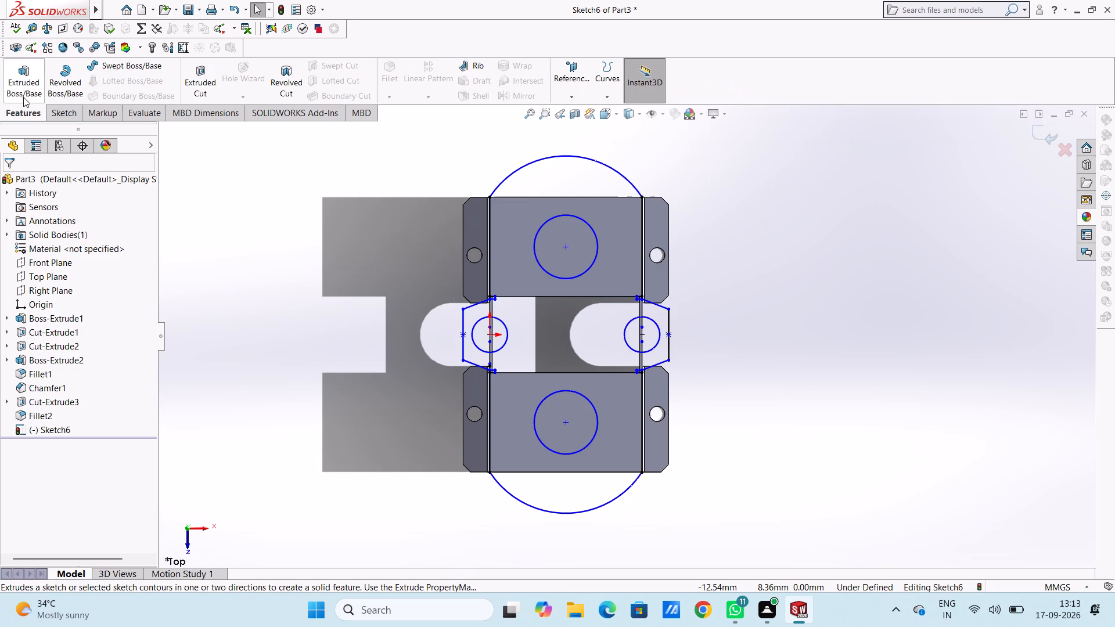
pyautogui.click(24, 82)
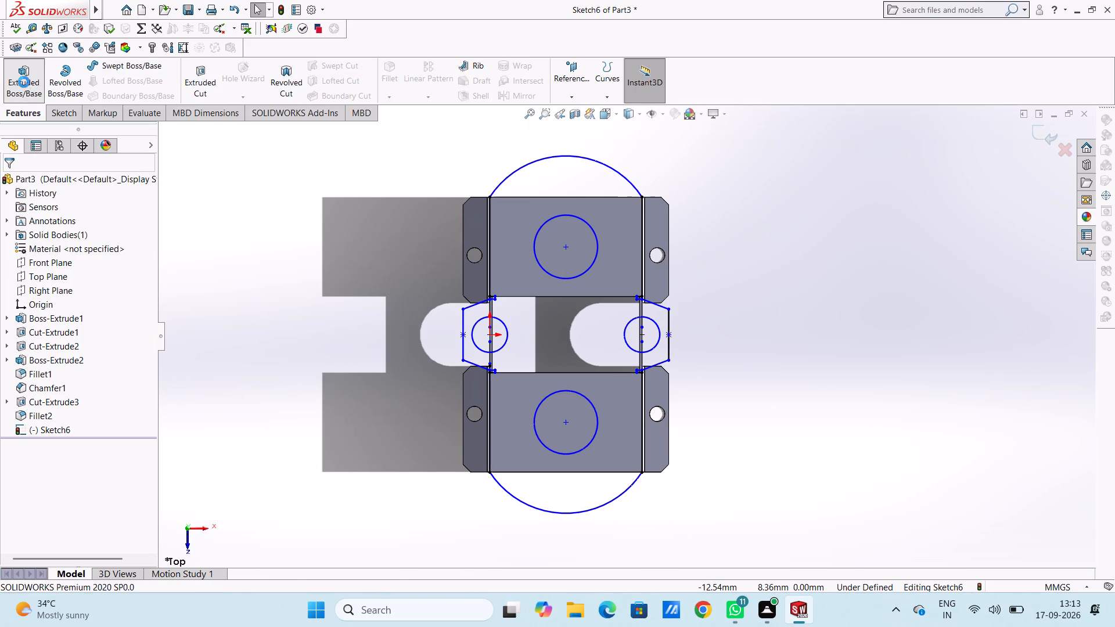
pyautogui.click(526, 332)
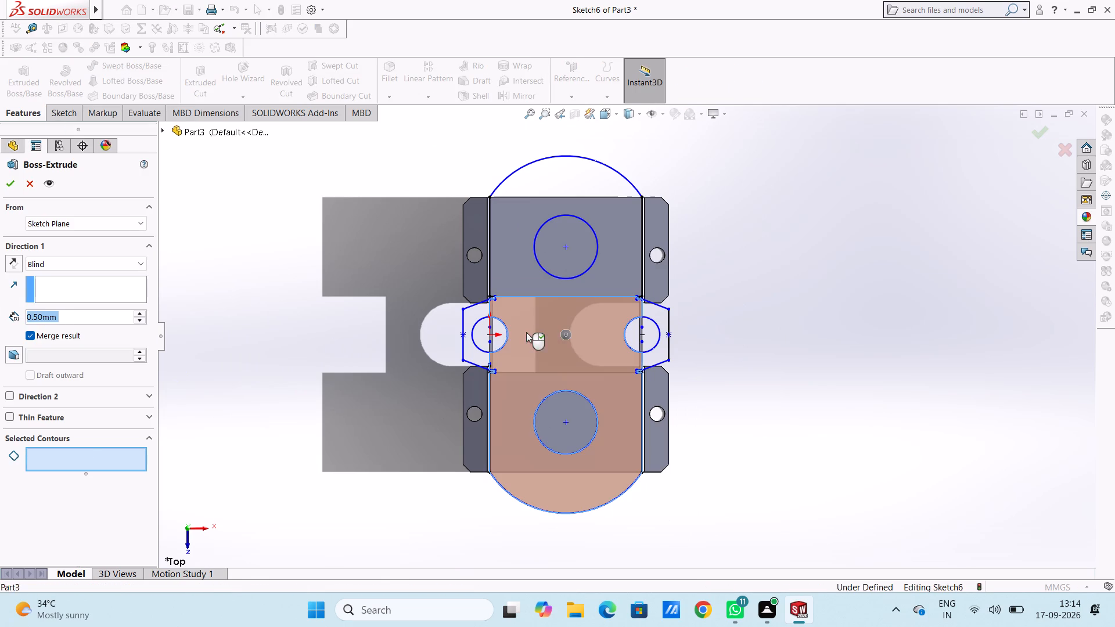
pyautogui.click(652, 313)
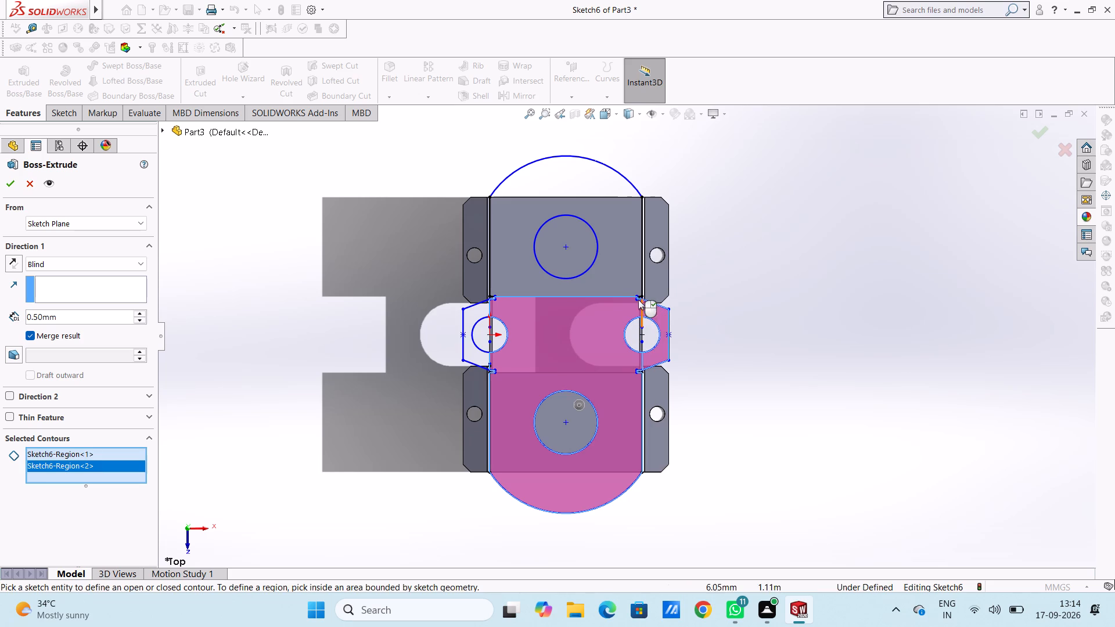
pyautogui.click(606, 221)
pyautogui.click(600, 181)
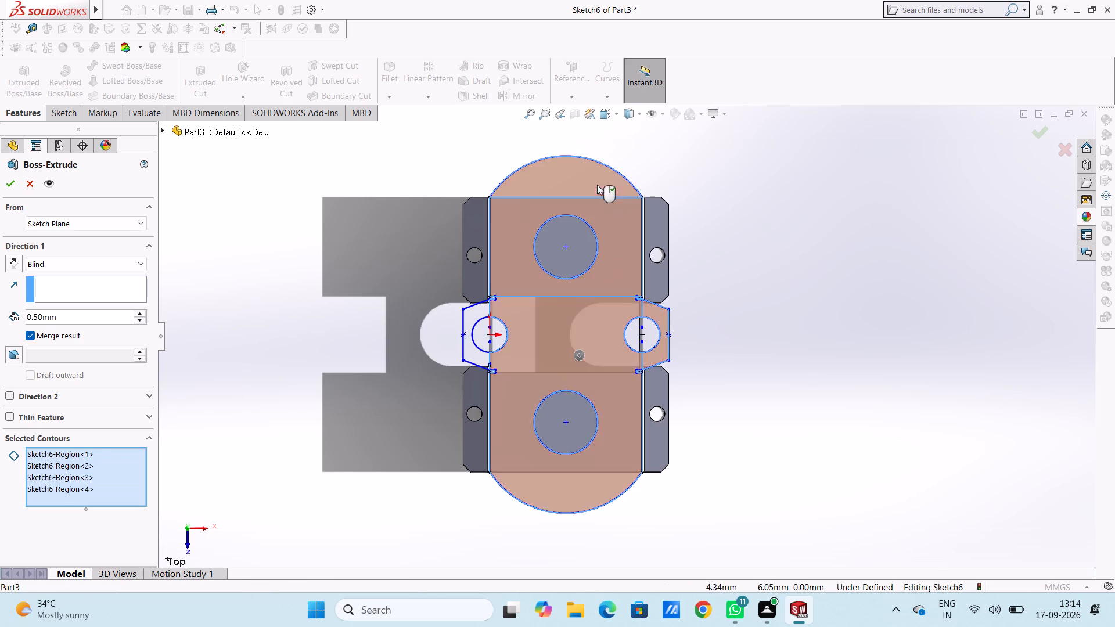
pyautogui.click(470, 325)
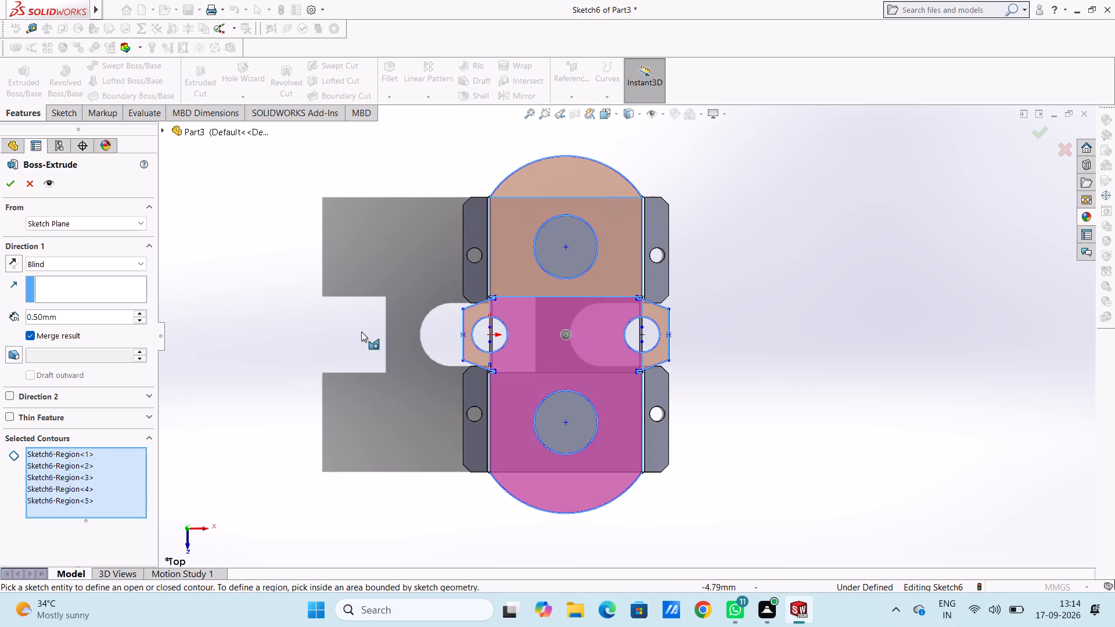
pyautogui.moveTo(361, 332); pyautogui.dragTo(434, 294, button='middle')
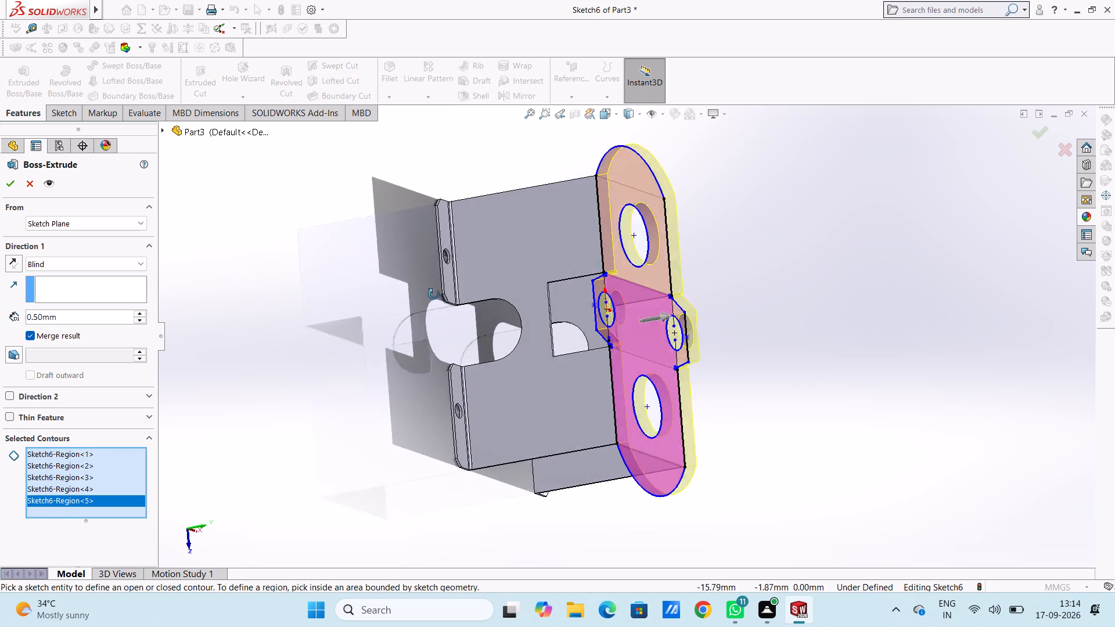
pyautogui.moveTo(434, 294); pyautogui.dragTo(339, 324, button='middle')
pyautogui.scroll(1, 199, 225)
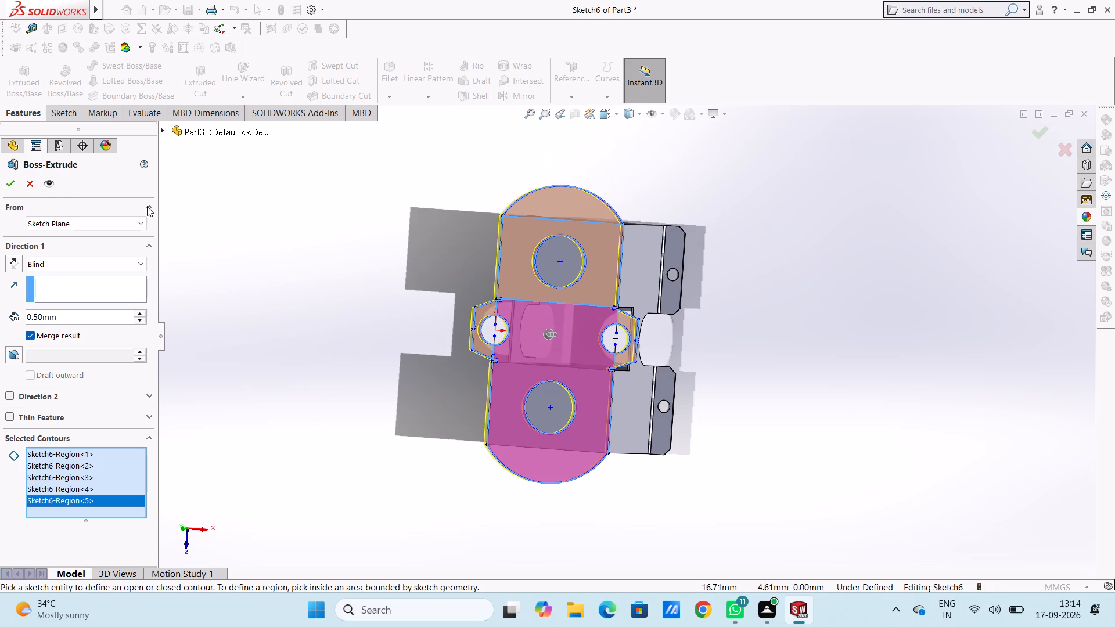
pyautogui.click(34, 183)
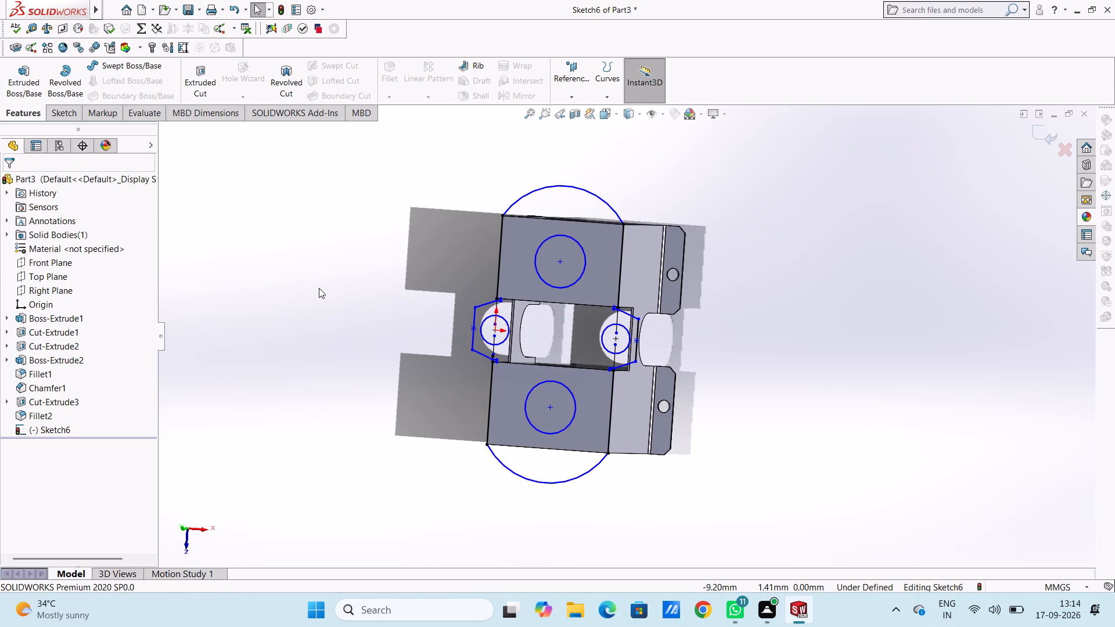
# Dimension the length of the vertical outer edge of the tapered tab on the origin side.
pyautogui.moveTo(327, 280); pyautogui.dragTo(351, 297, button='middle')
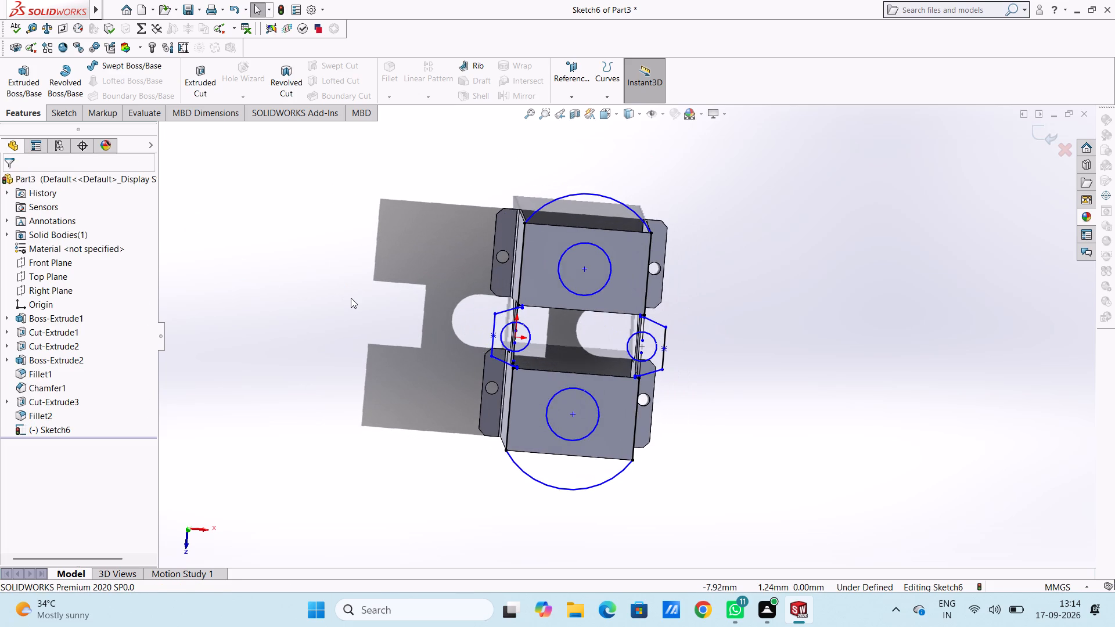
pyautogui.hotkey('ctrl', '5')
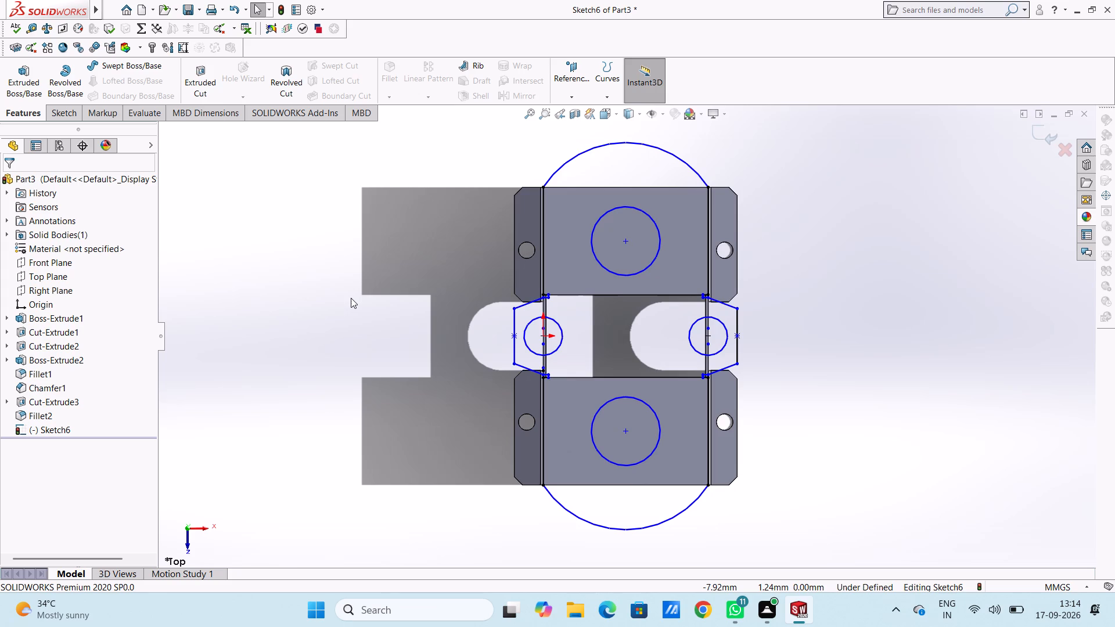
pyautogui.scroll(-3, 614, 318)
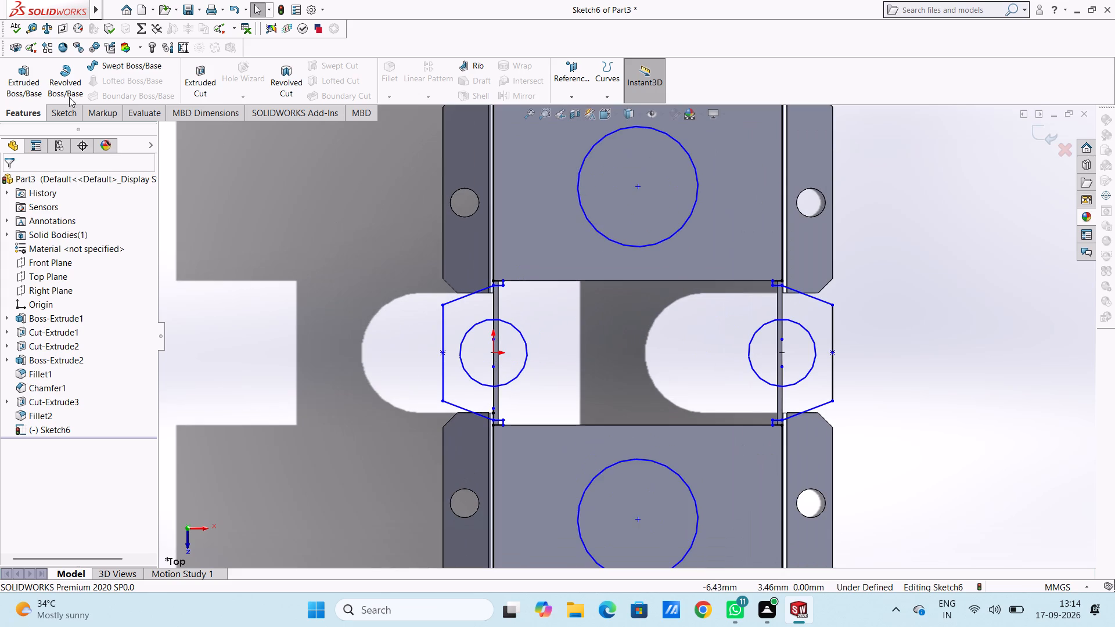
pyautogui.click(63, 111)
pyautogui.click(69, 68)
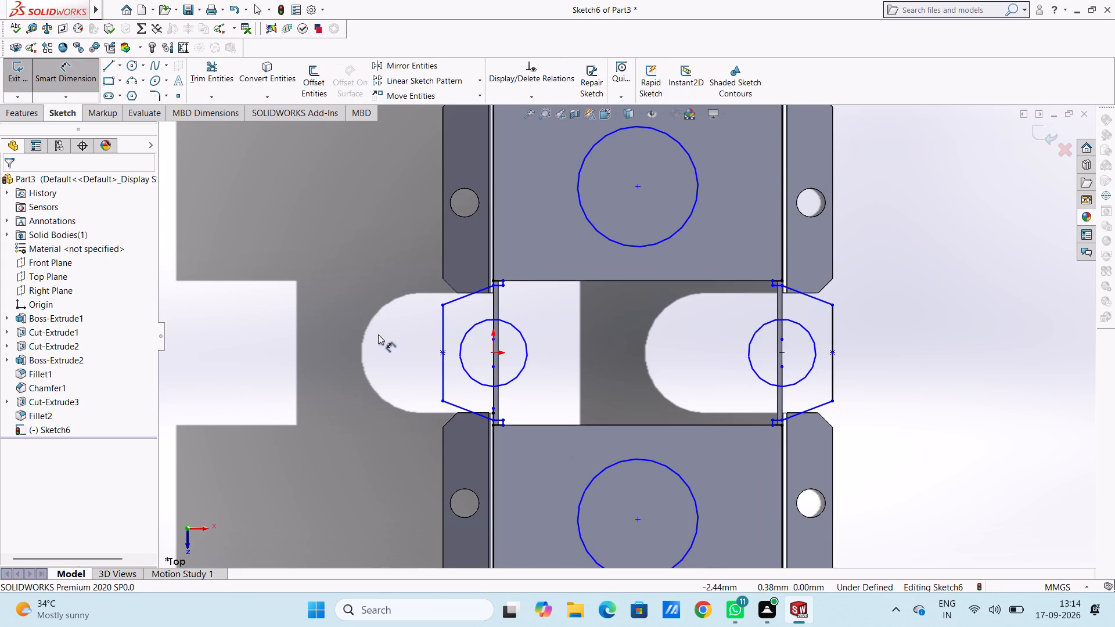
pyautogui.click(441, 333)
pyautogui.click(249, 328)
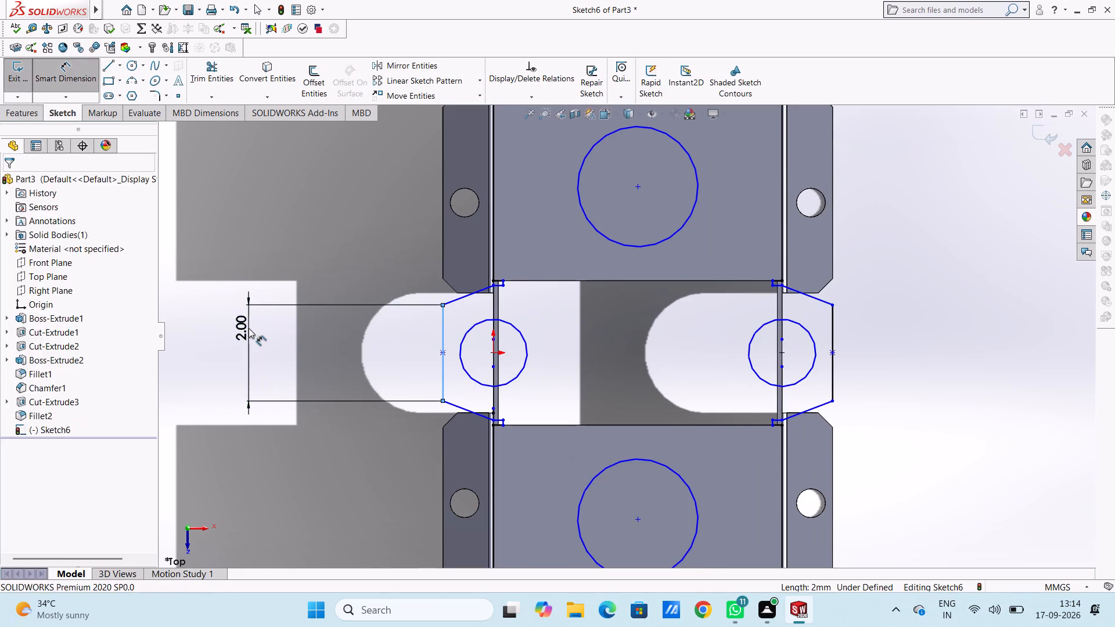
pyautogui.click(196, 312)
pyautogui.click(276, 252)
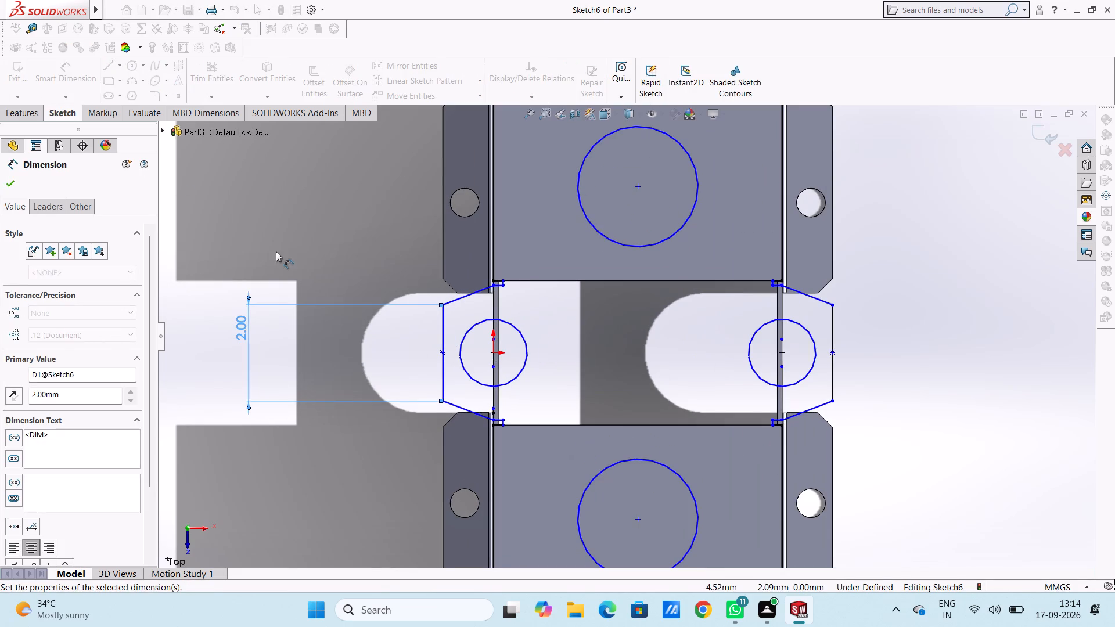
# Dimension the horizontal distance from the origin to the midpoint of the origin-side tab's outer edge.
pyautogui.click(495, 352)
pyautogui.click(442, 351)
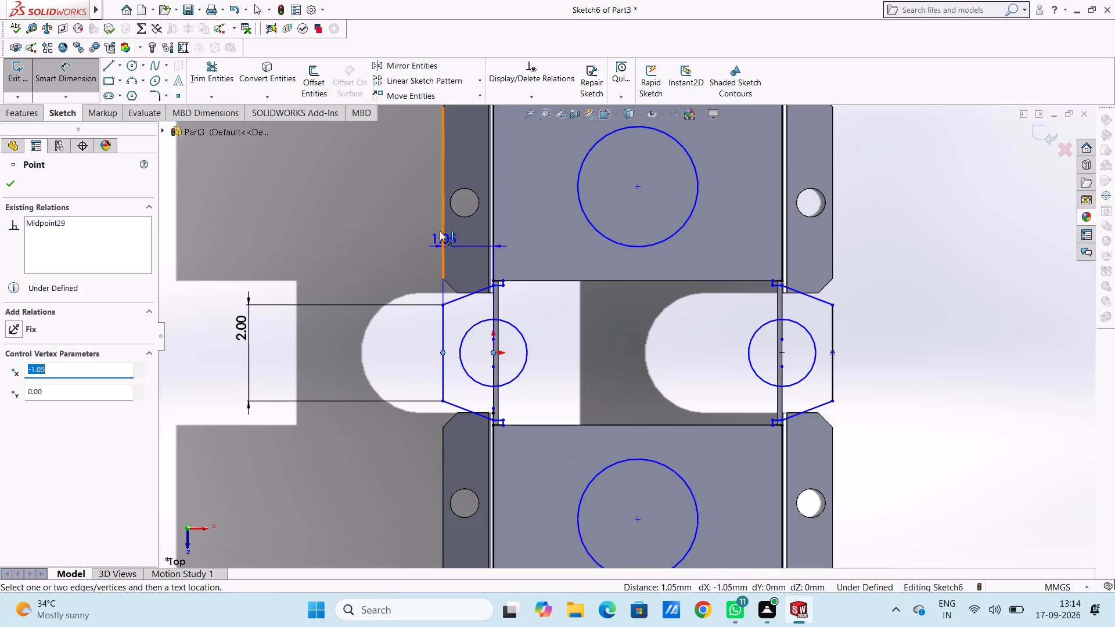
pyautogui.click(424, 191)
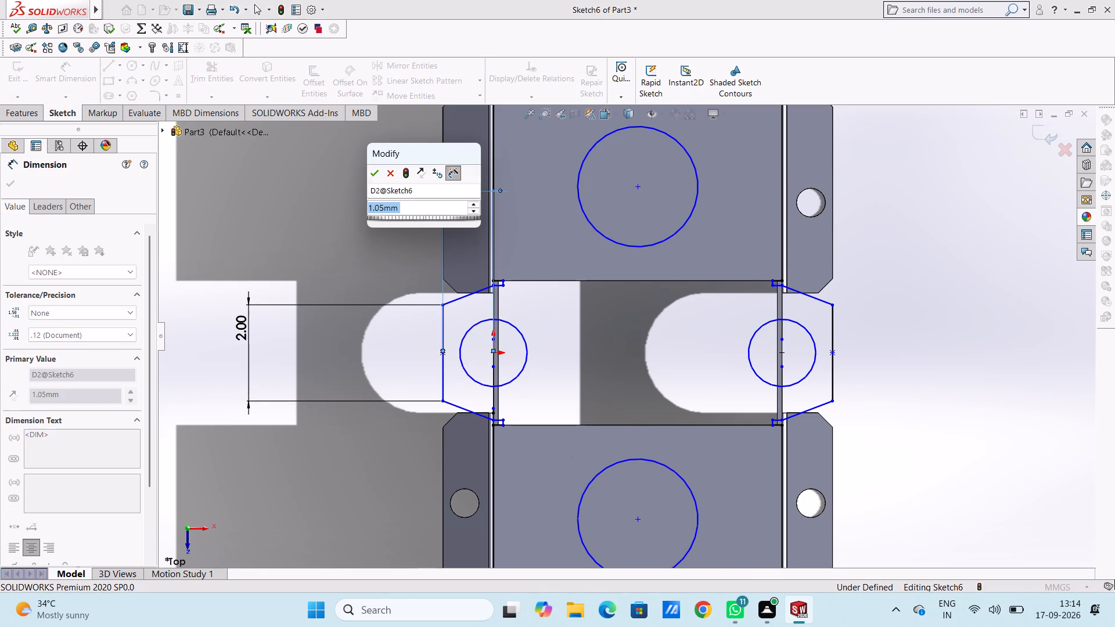
pyautogui.click(377, 176)
pyautogui.click(361, 225)
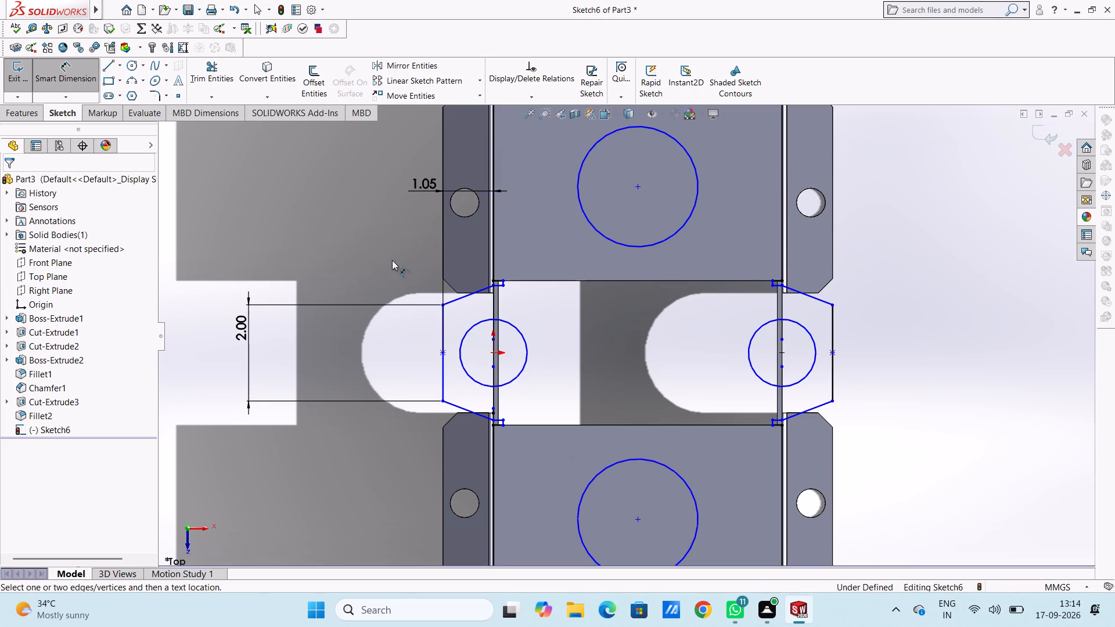
# Dimension the diameters of the two small circles between the tapered tabs, one on each side of the notch.
pyautogui.click(465, 335)
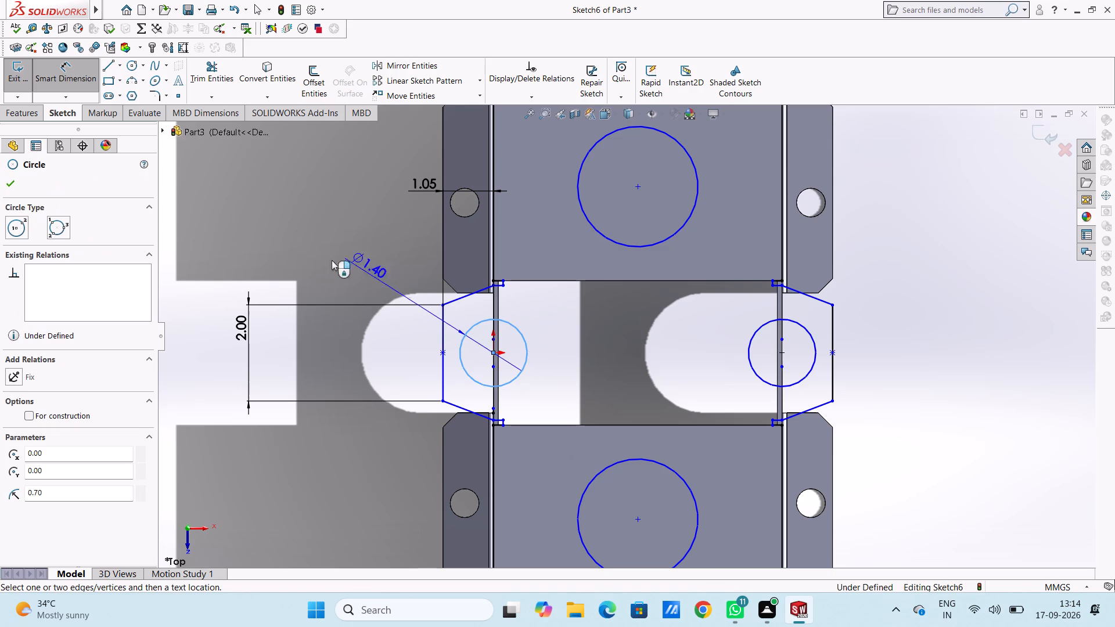
pyautogui.click(274, 238)
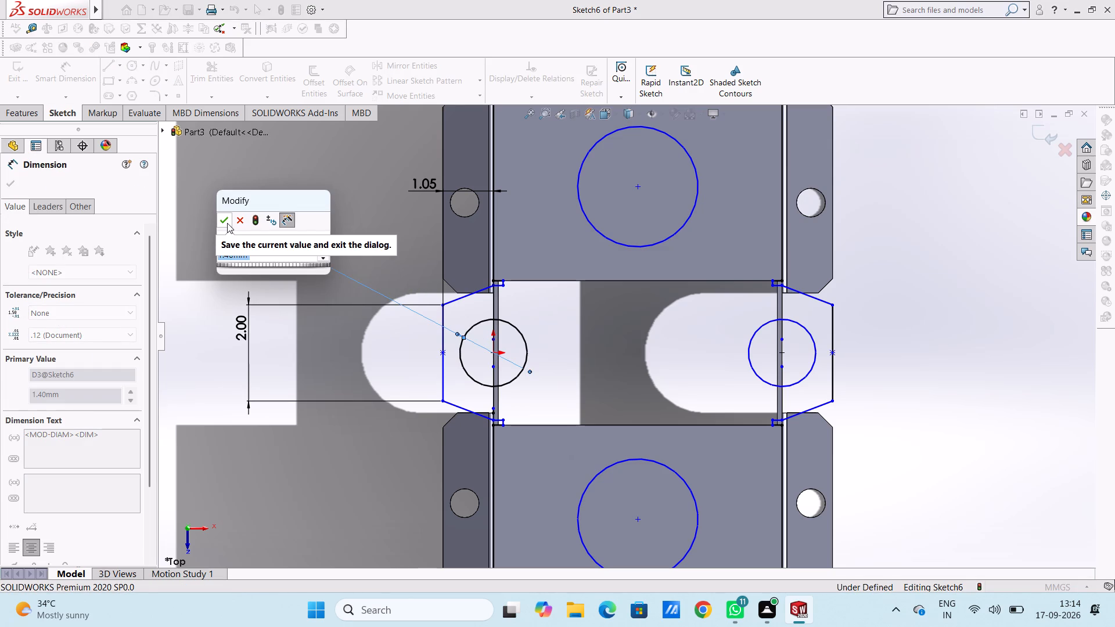
pyautogui.click(227, 223)
pyautogui.click(212, 253)
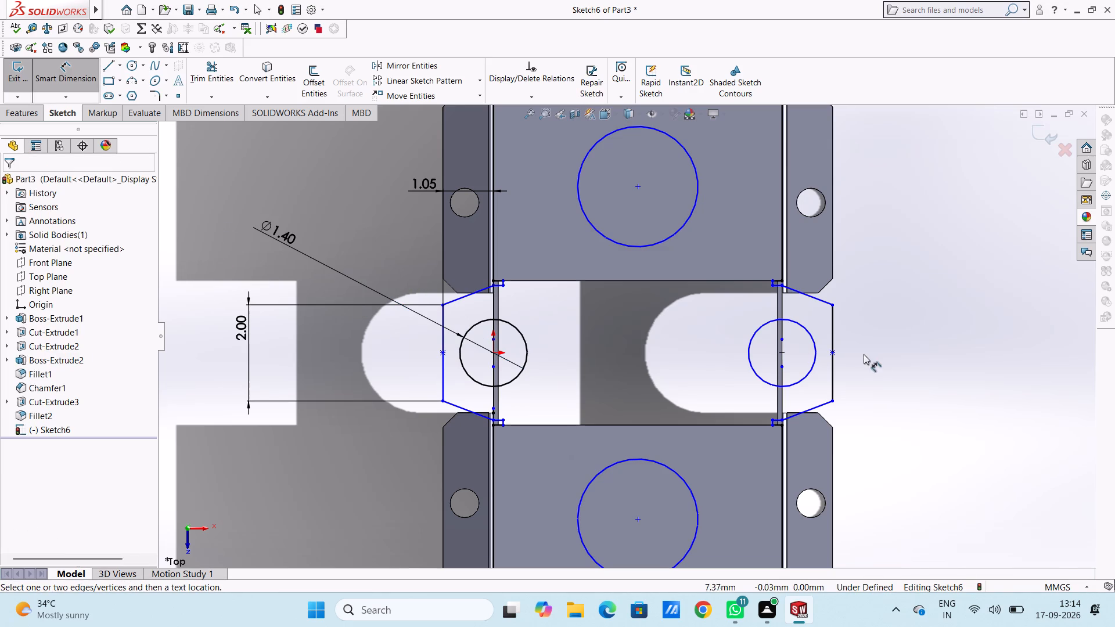
pyautogui.click(810, 336)
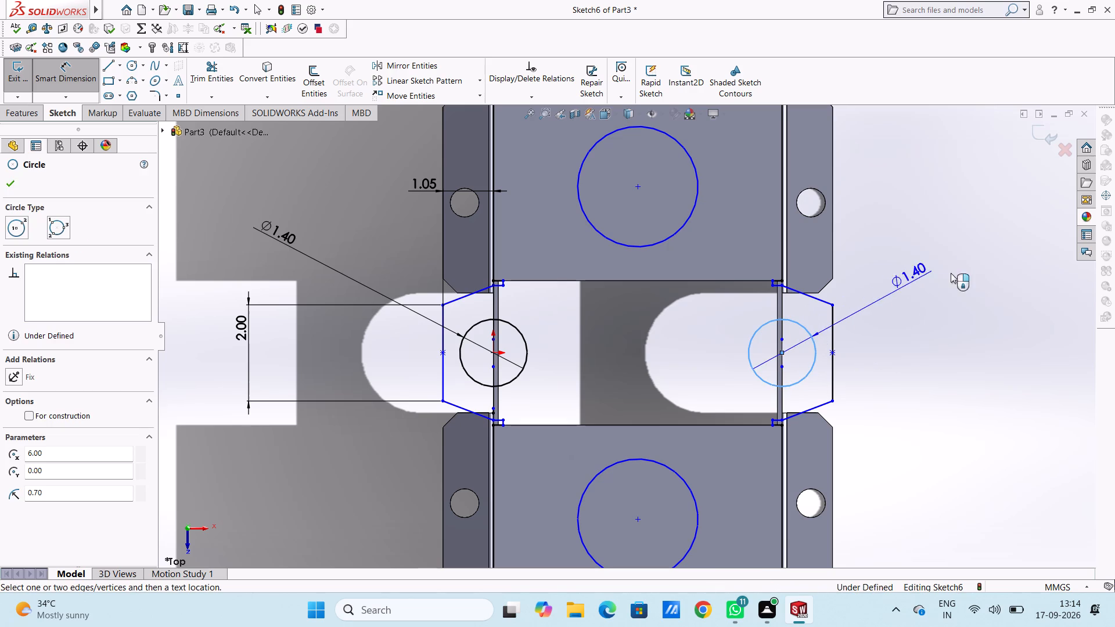
pyautogui.click(972, 269)
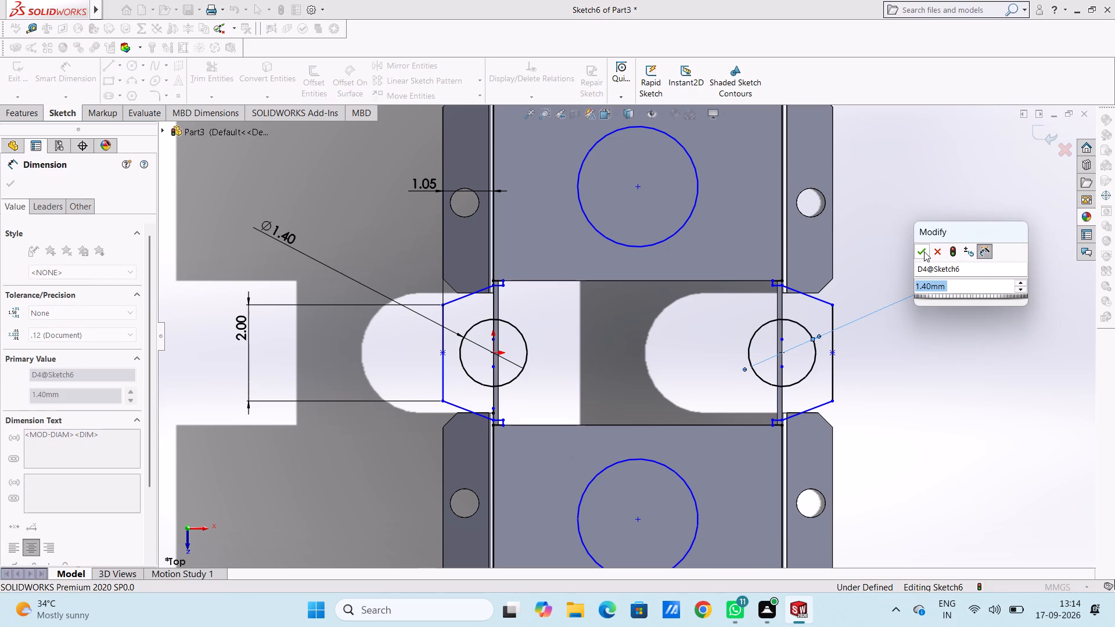
pyautogui.click(924, 251)
pyautogui.click(957, 336)
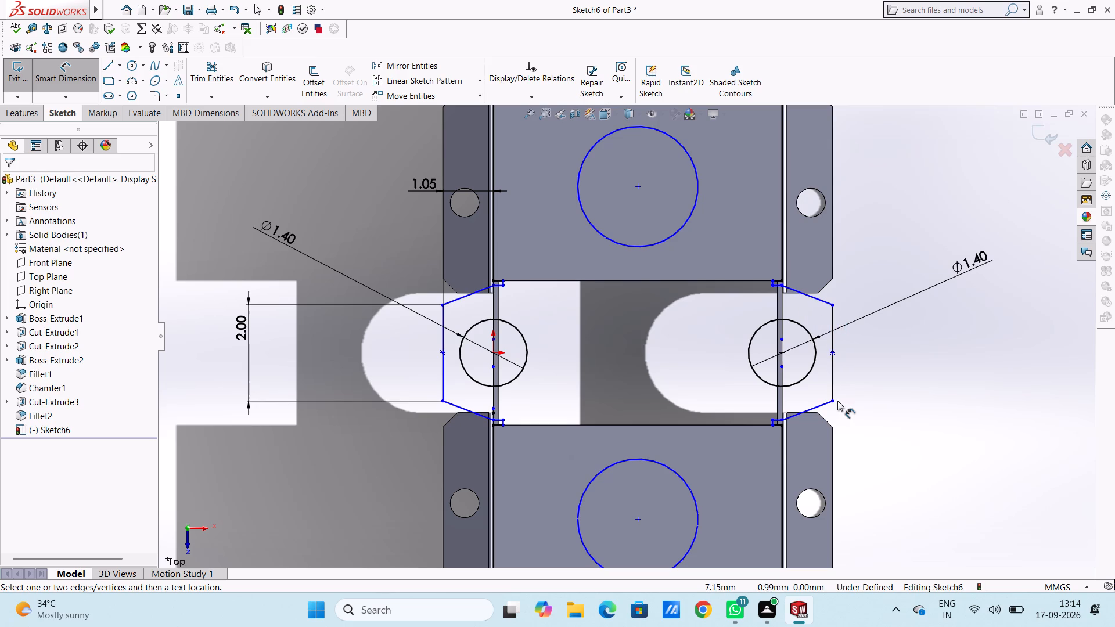
# Dimension the length of the vertical outer edge of the tapered tab opposite the origin side.
pyautogui.click(834, 377)
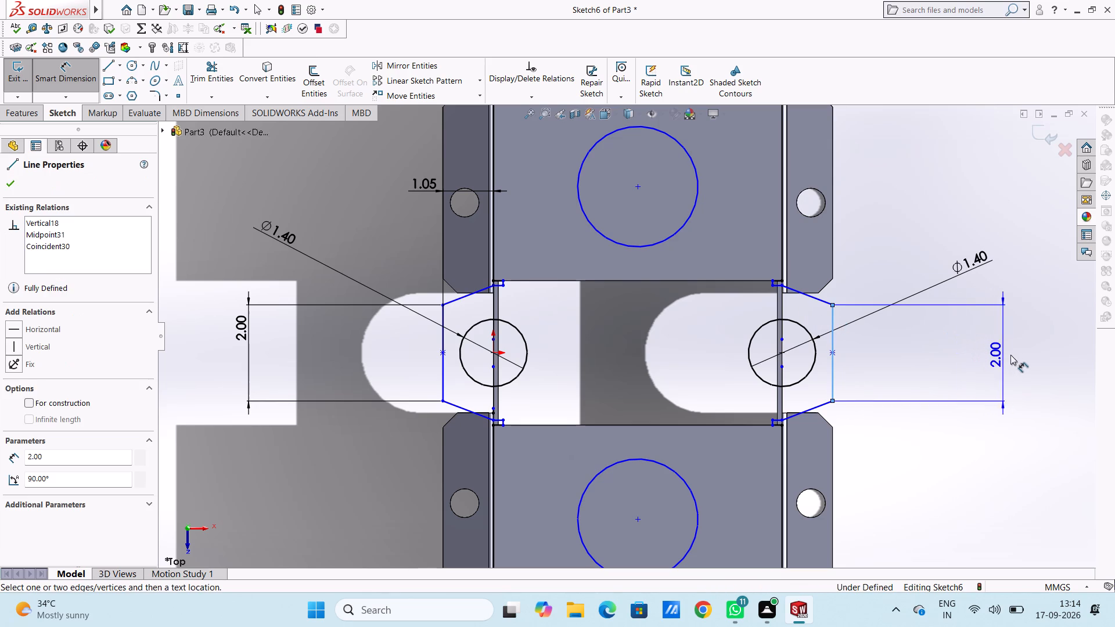
pyautogui.click(1015, 355)
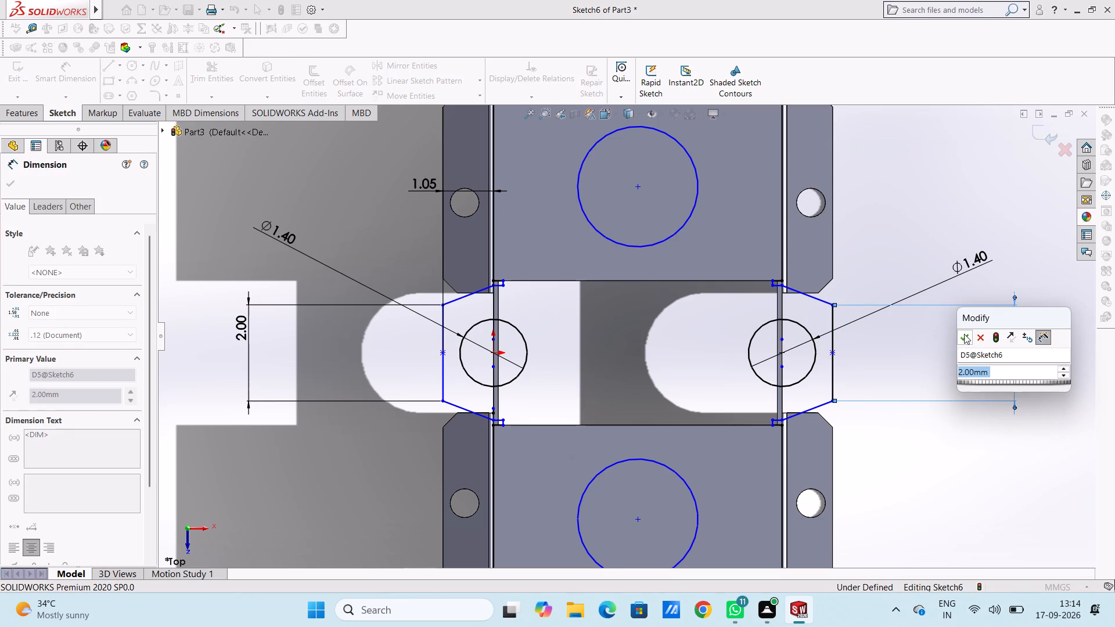
pyautogui.click(964, 334)
# Dimension the height and width of the small step at the lower end of the tab opposite the origin.
pyautogui.scroll(-4, 868, 399)
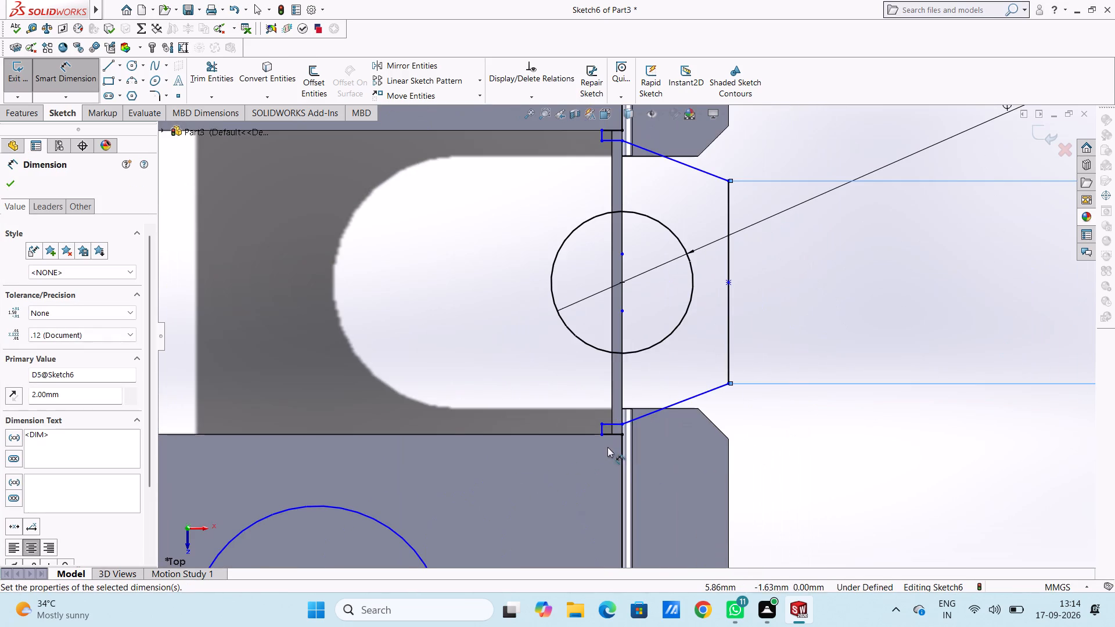
pyautogui.scroll(-3, 607, 446)
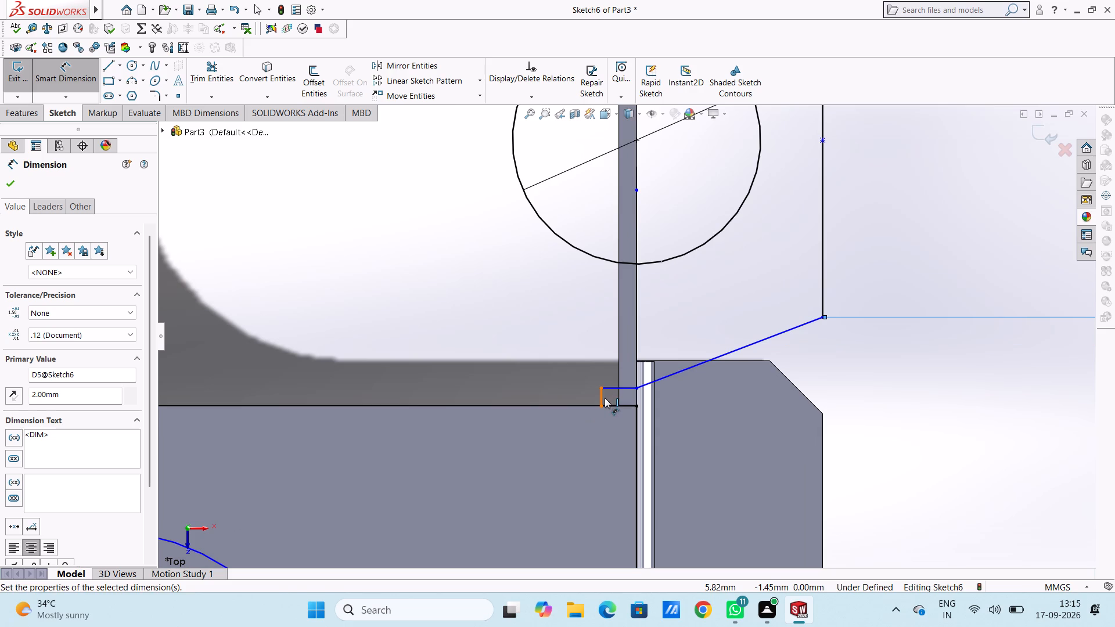
pyautogui.moveTo(605, 398); pyautogui.dragTo(599, 398)
pyautogui.click(316, 355)
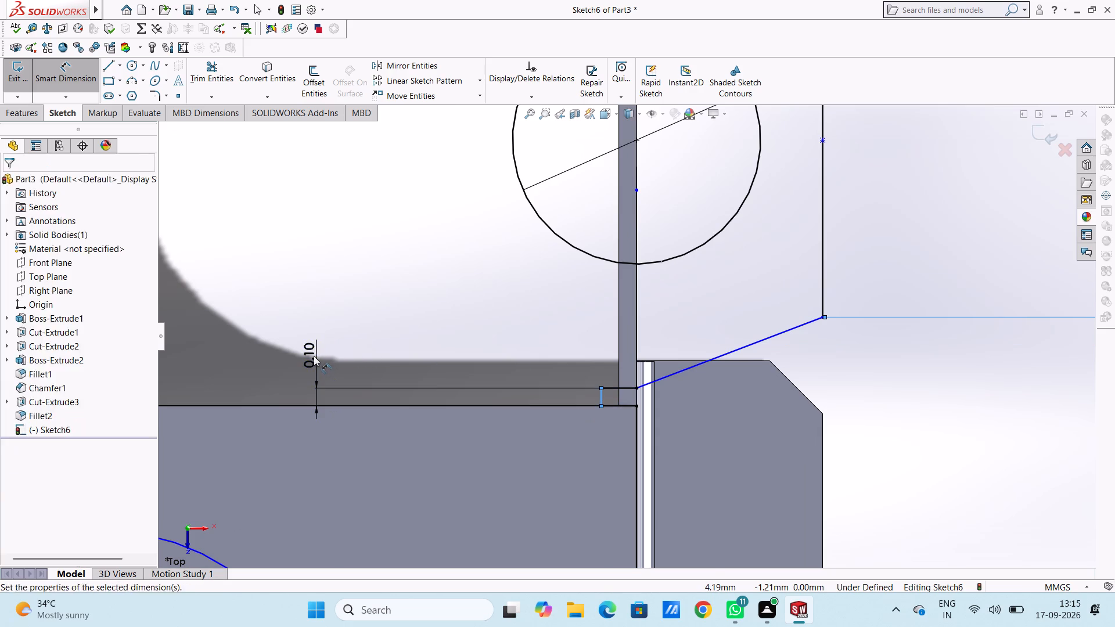
pyautogui.click(262, 334)
pyautogui.click(290, 298)
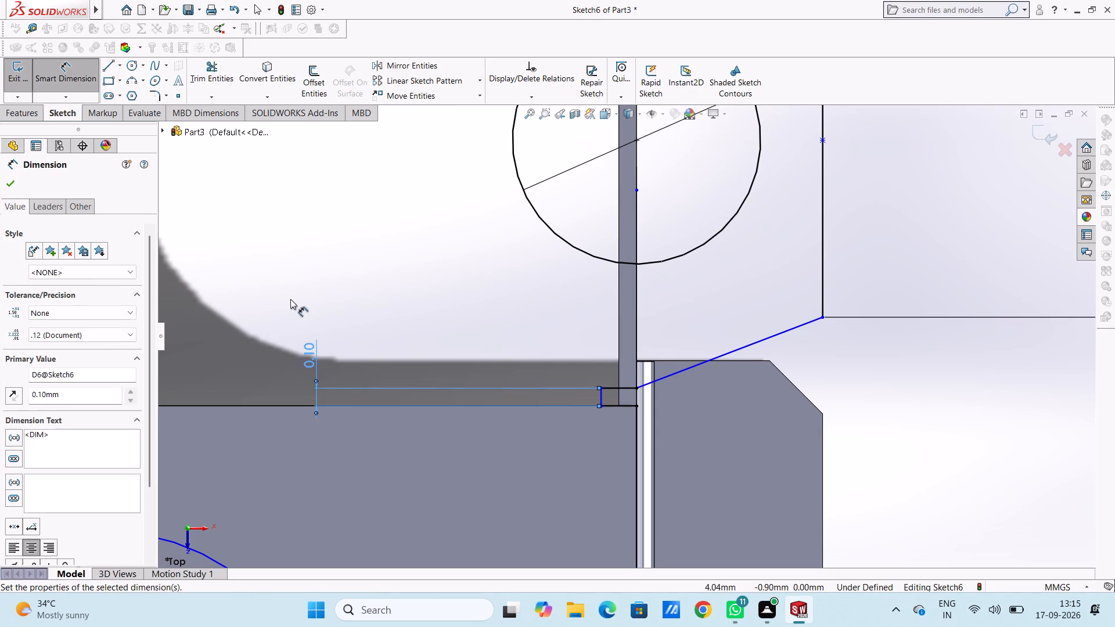
pyautogui.click(620, 387)
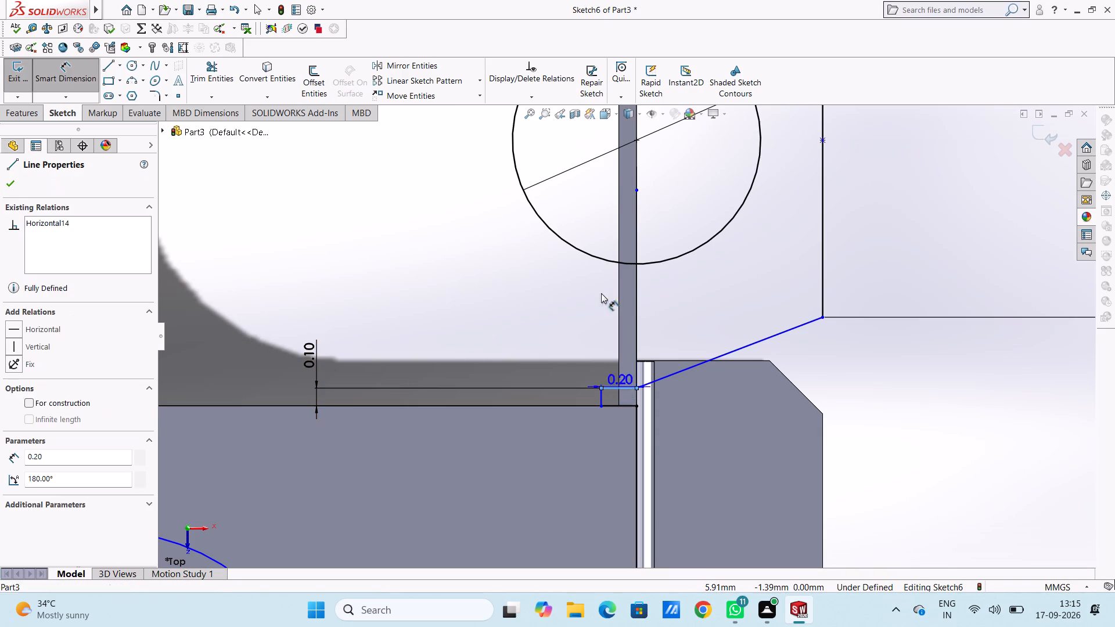
pyautogui.click(601, 286)
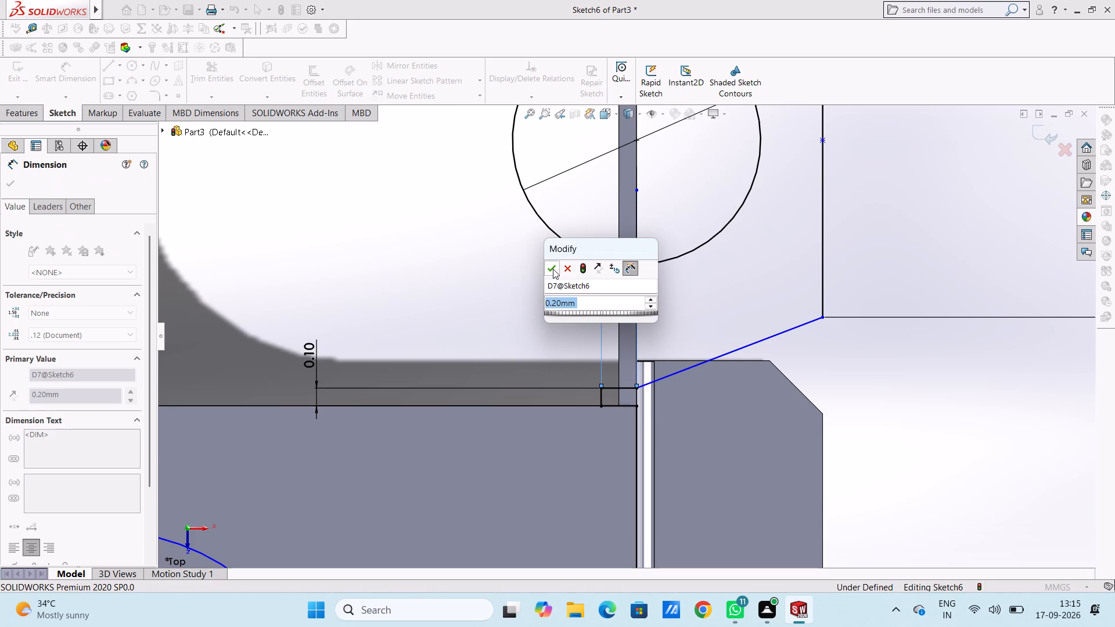
pyautogui.click(553, 269)
pyautogui.click(474, 291)
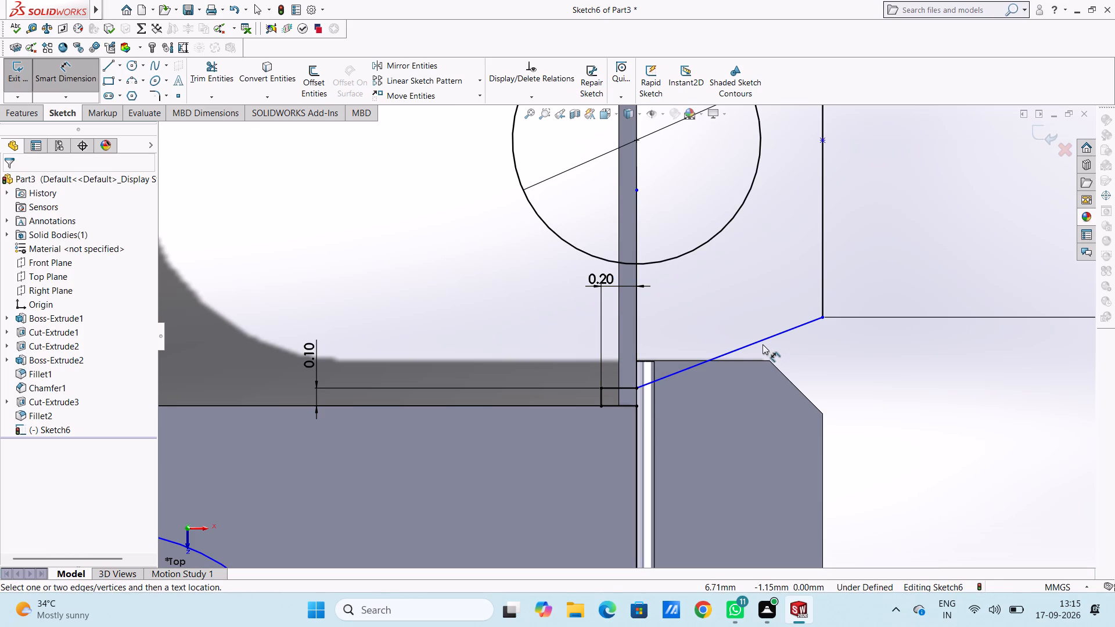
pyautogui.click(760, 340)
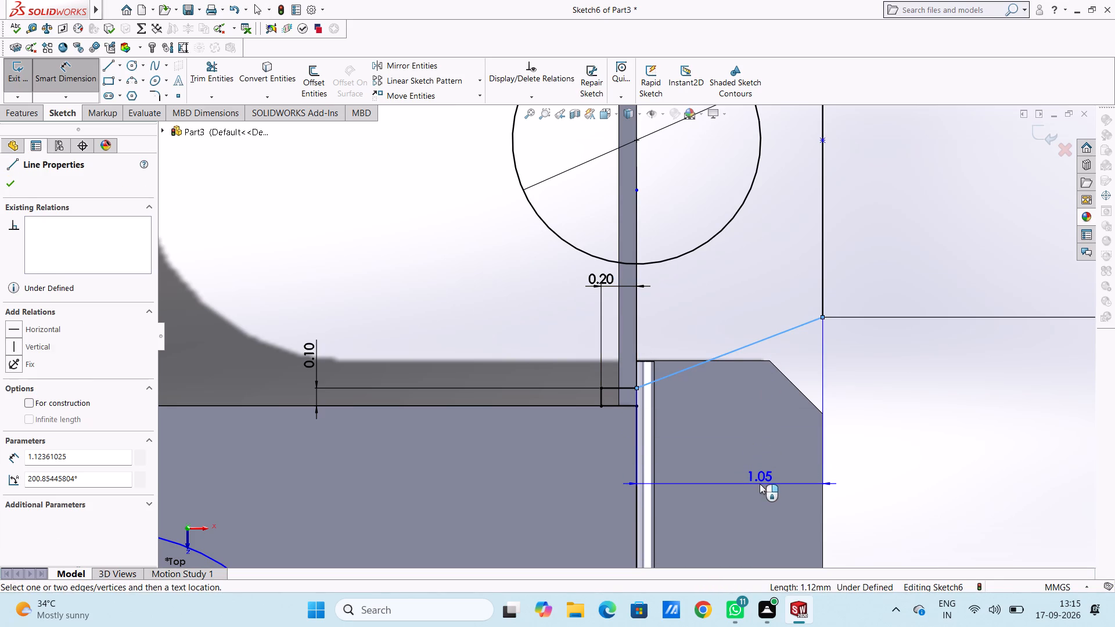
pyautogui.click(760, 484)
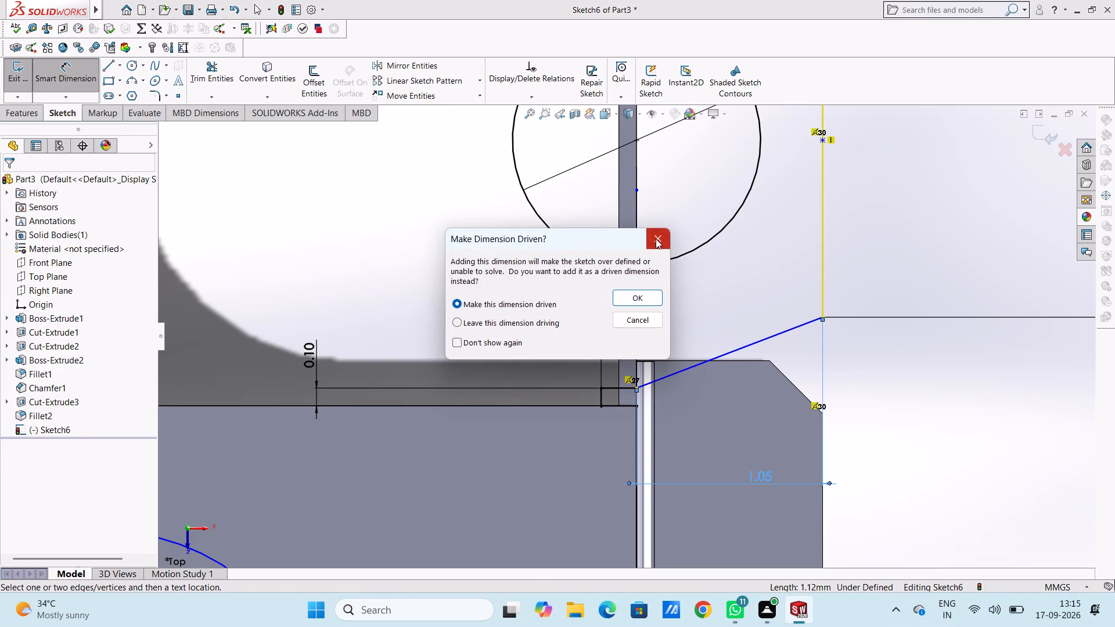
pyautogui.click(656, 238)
# Dimension the vertical rise of the lower slanted edge on the tab opposite the origin.
pyautogui.click(765, 338)
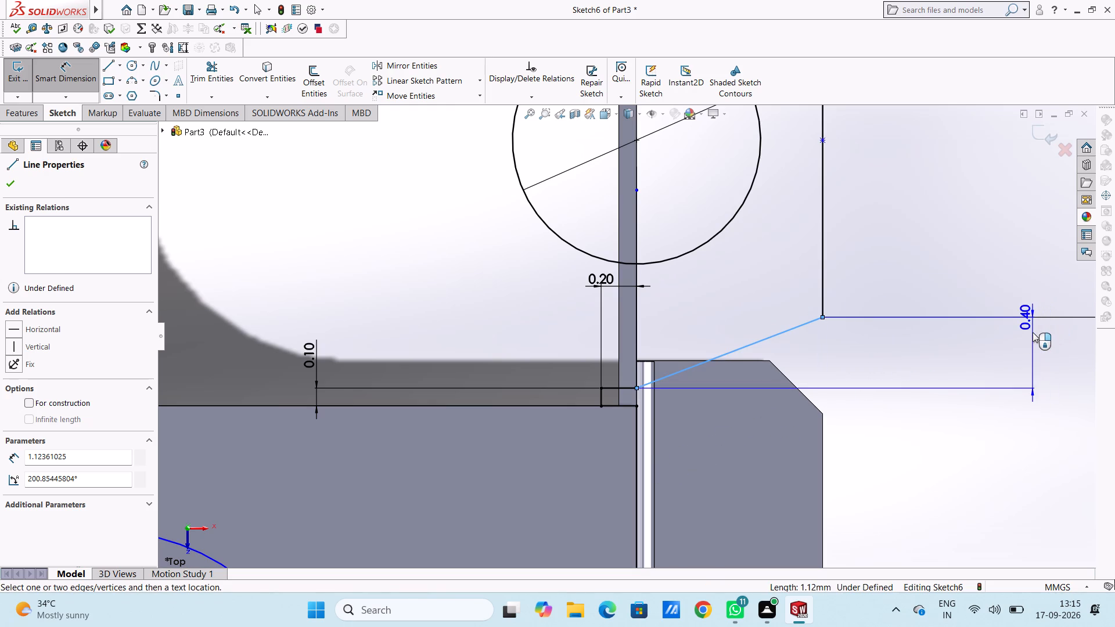
pyautogui.click(1033, 332)
pyautogui.click(984, 313)
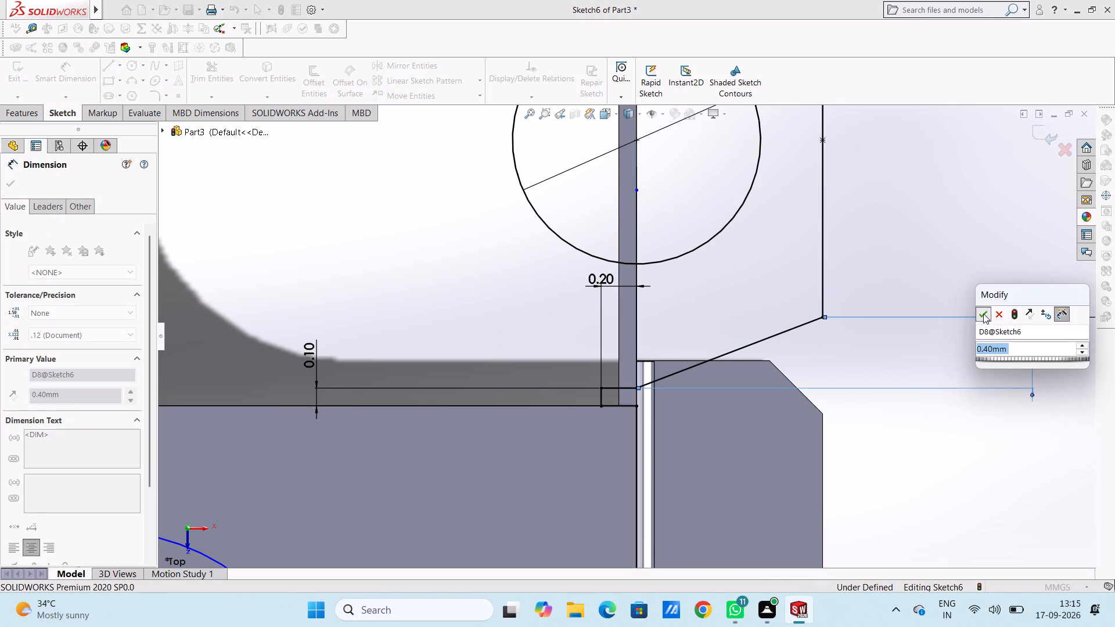
# Dimension the width and height of the small step at the upper end of the tab opposite the origin.
pyautogui.scroll(-1, 971, 302)
pyautogui.scroll(8, 971, 302)
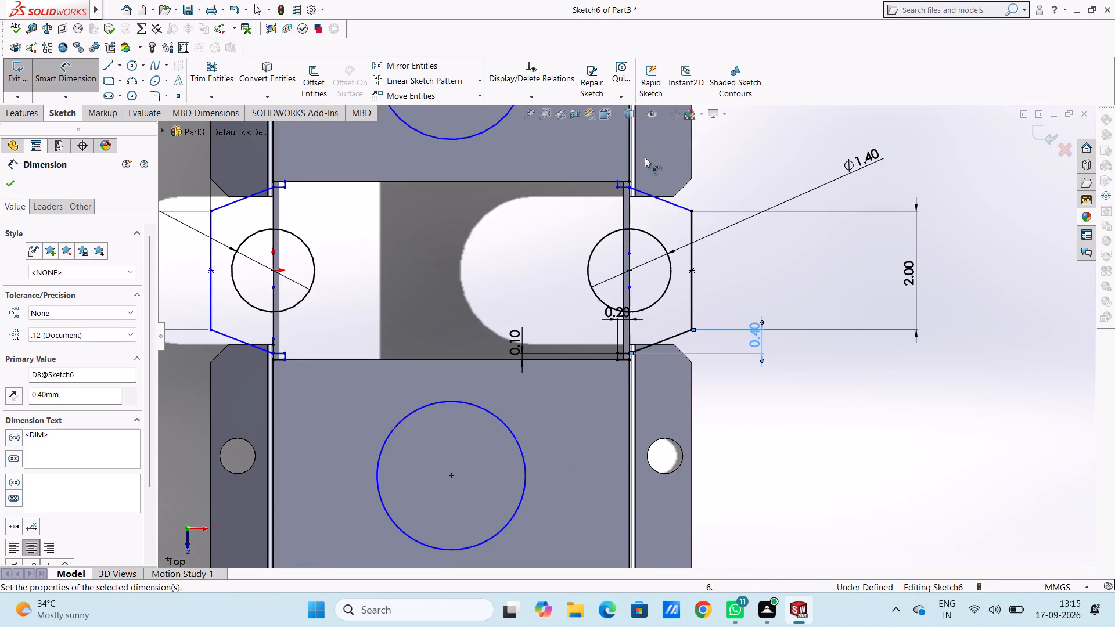
pyautogui.scroll(-8, 650, 190)
pyautogui.click(581, 227)
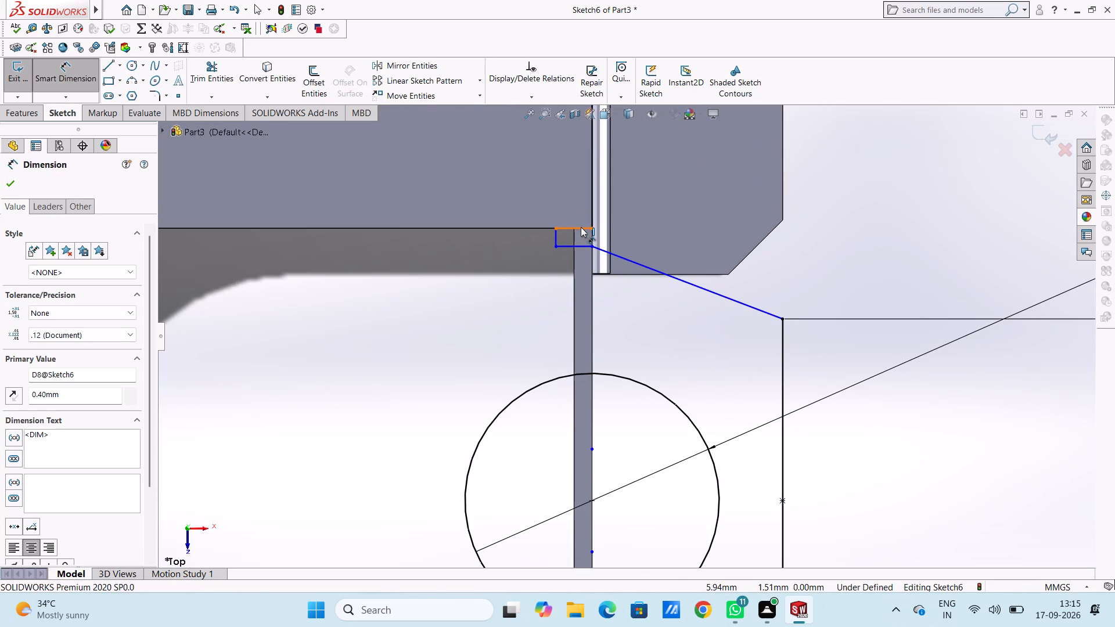
pyautogui.click(575, 147)
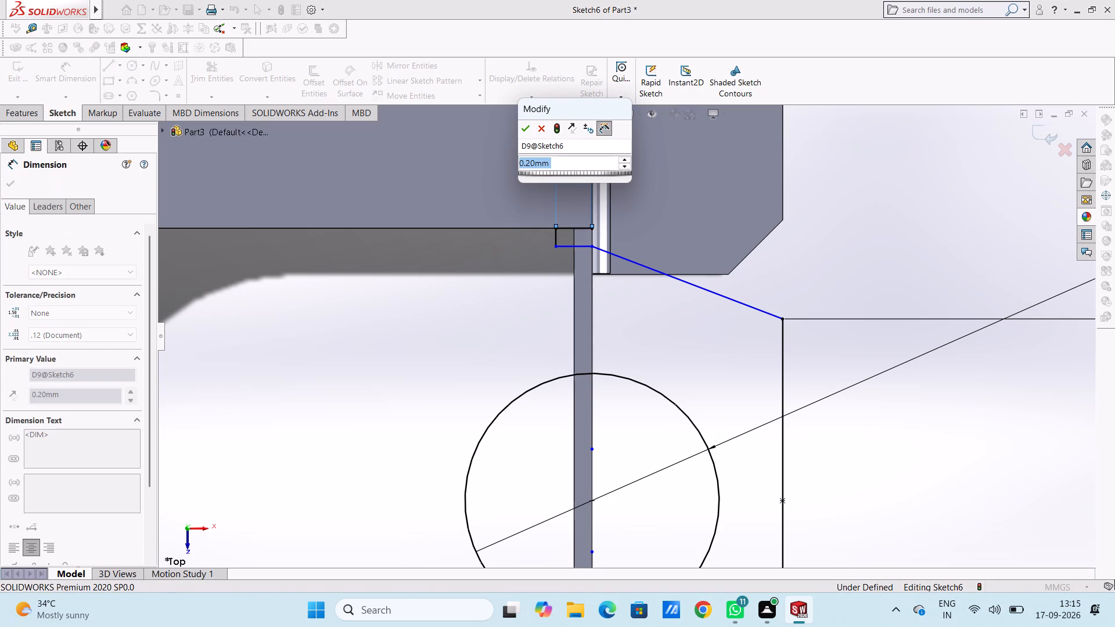
pyautogui.click(528, 128)
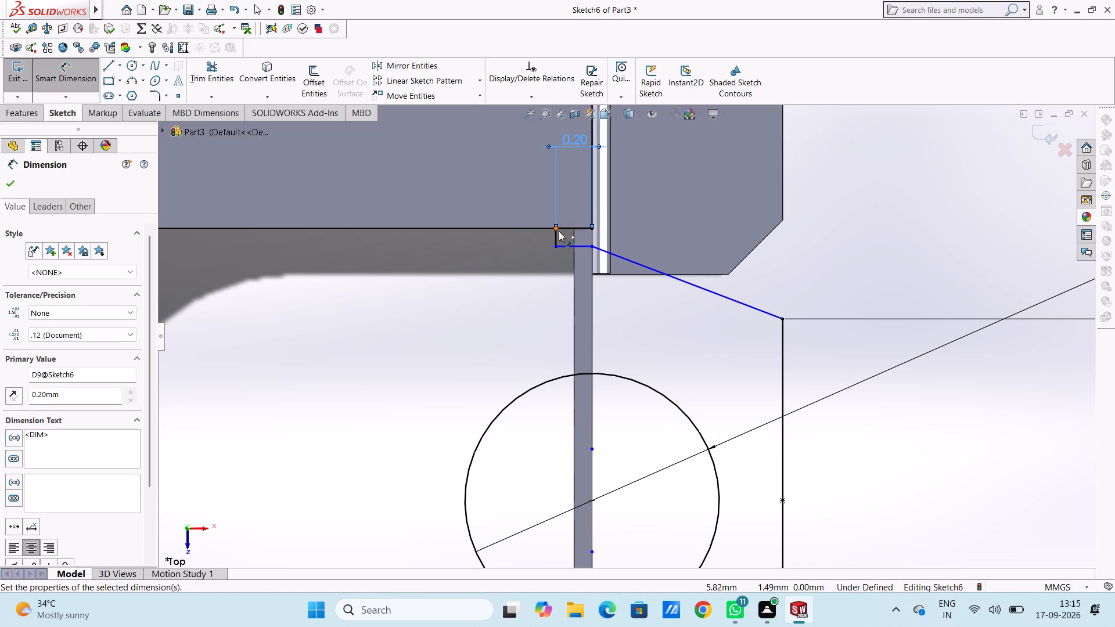
pyautogui.click(559, 232)
pyautogui.click(302, 234)
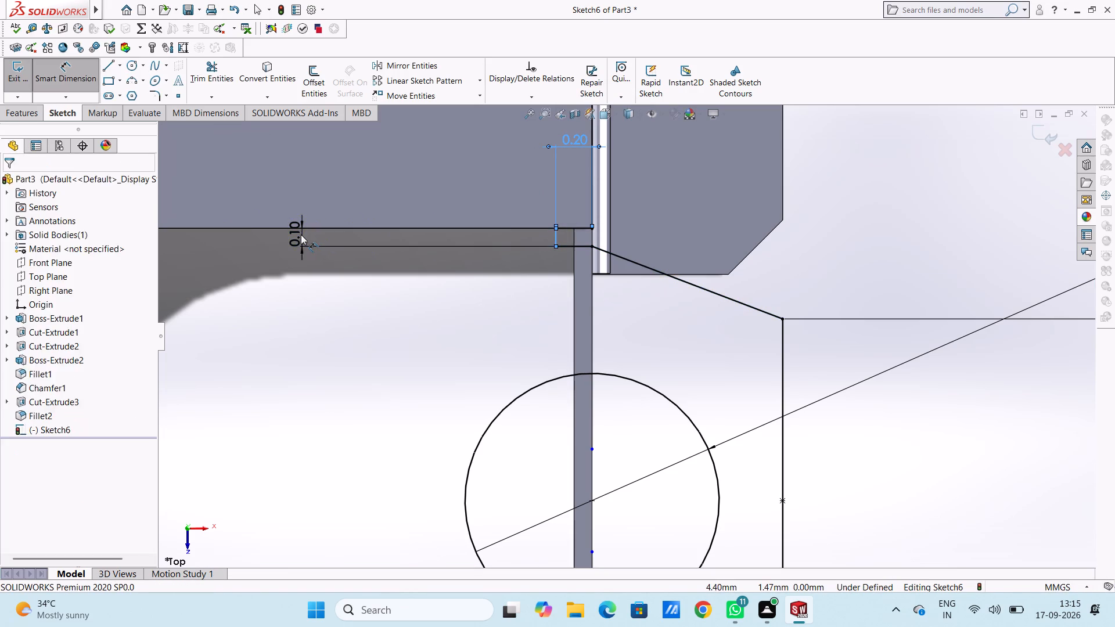
pyautogui.click(257, 214)
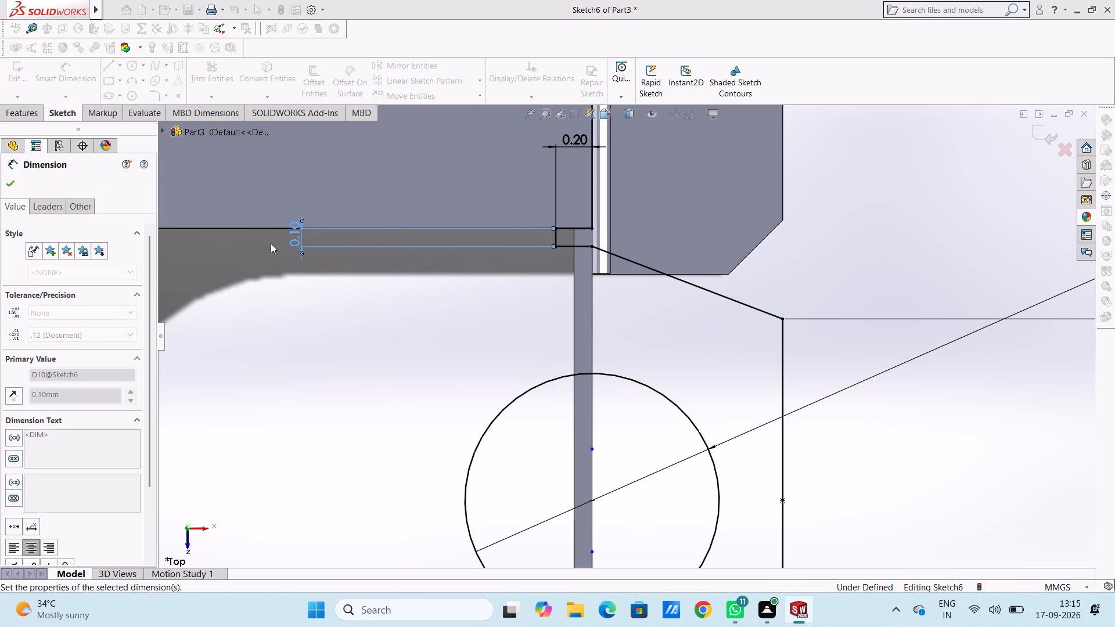
pyautogui.click(376, 326)
# Dimension the height and width of the small step at the upper end of the origin-side tab.
pyautogui.scroll(8, 376, 327)
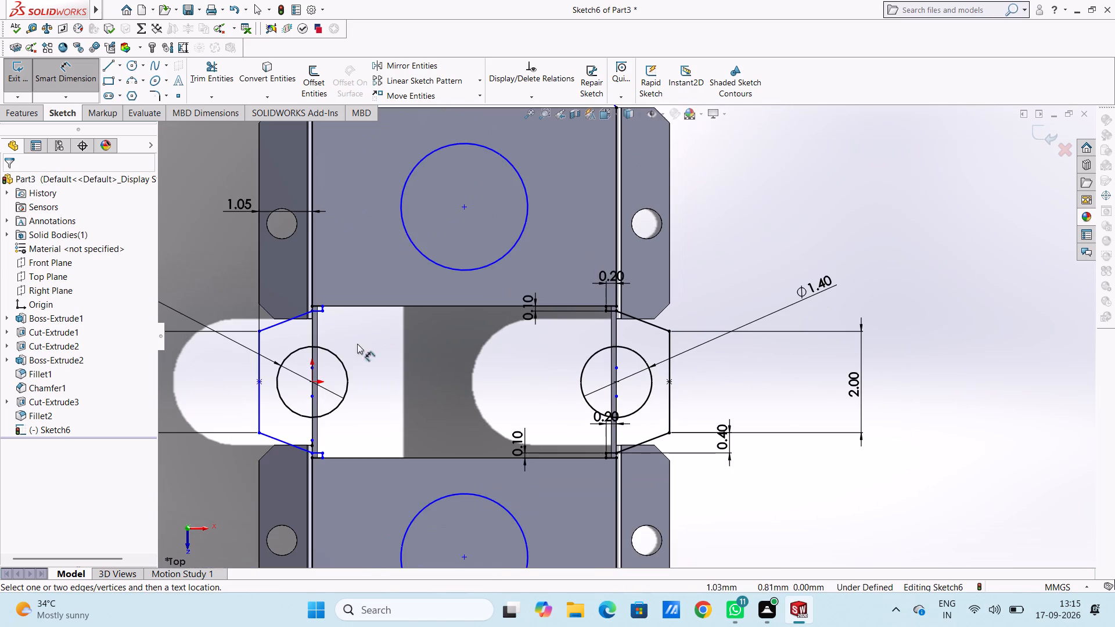
pyautogui.scroll(-6, 307, 347)
pyautogui.scroll(-5, 417, 259)
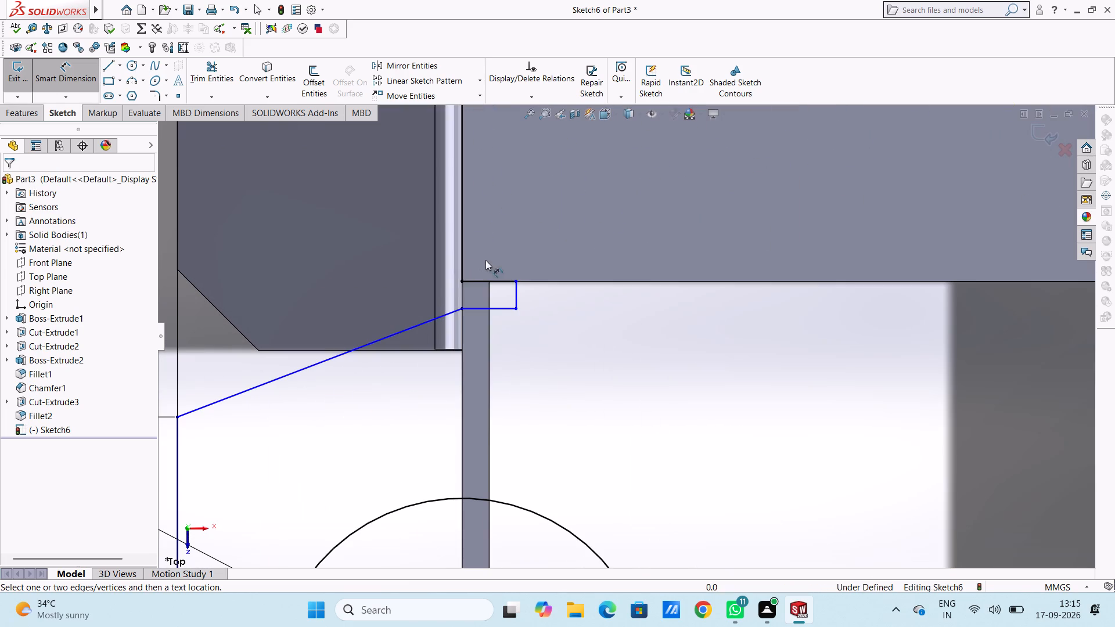
pyautogui.click(516, 290)
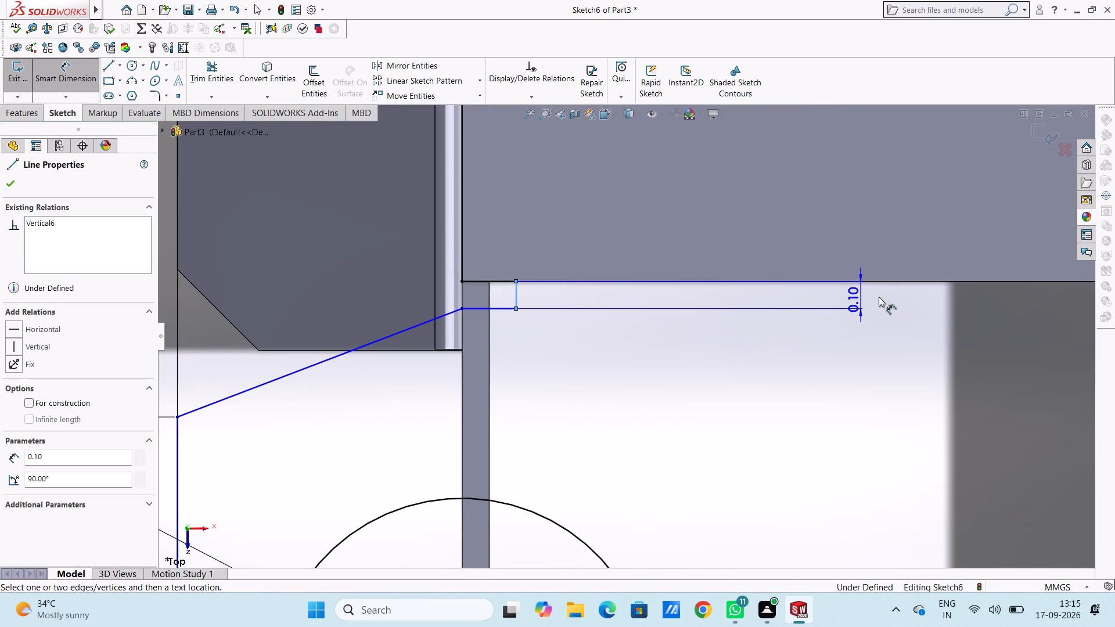
pyautogui.click(894, 296)
pyautogui.click(843, 276)
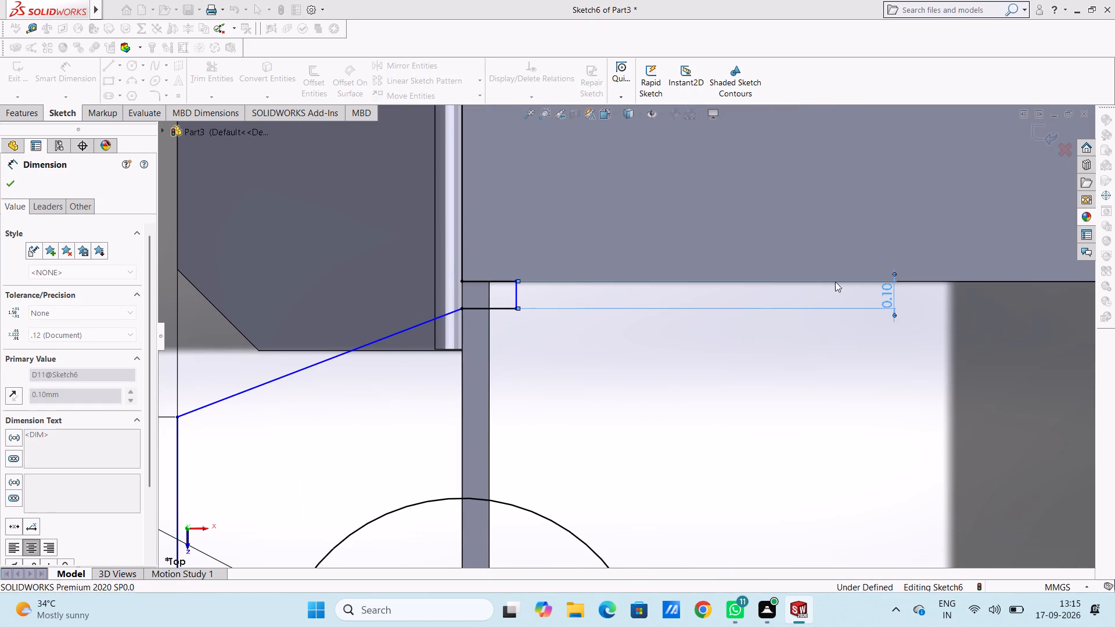
pyautogui.click(694, 329)
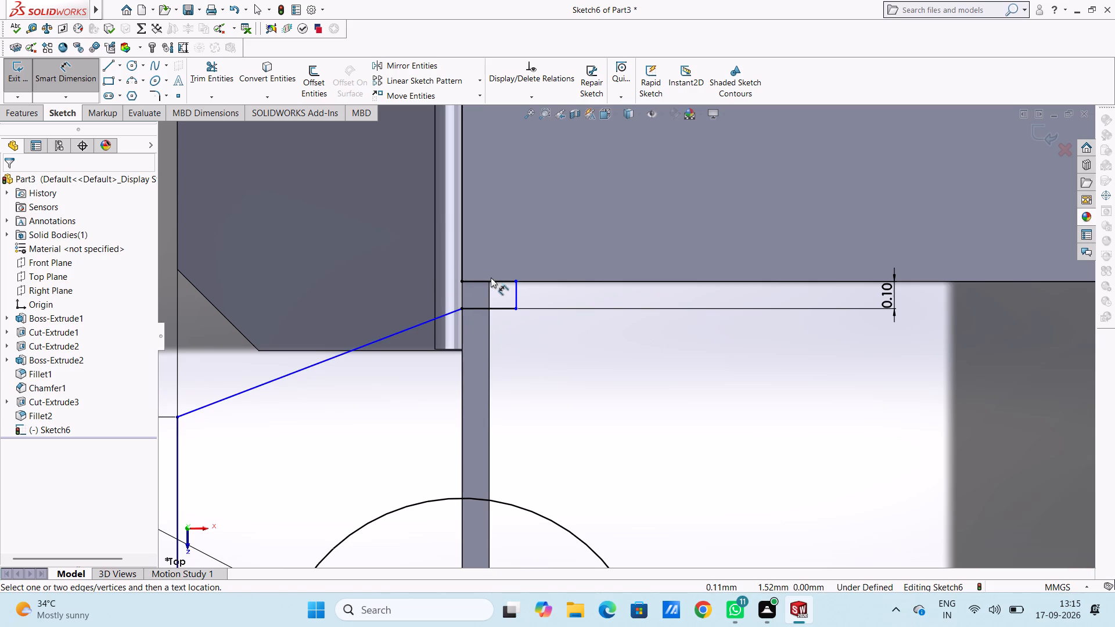
pyautogui.click(491, 278)
pyautogui.click(506, 143)
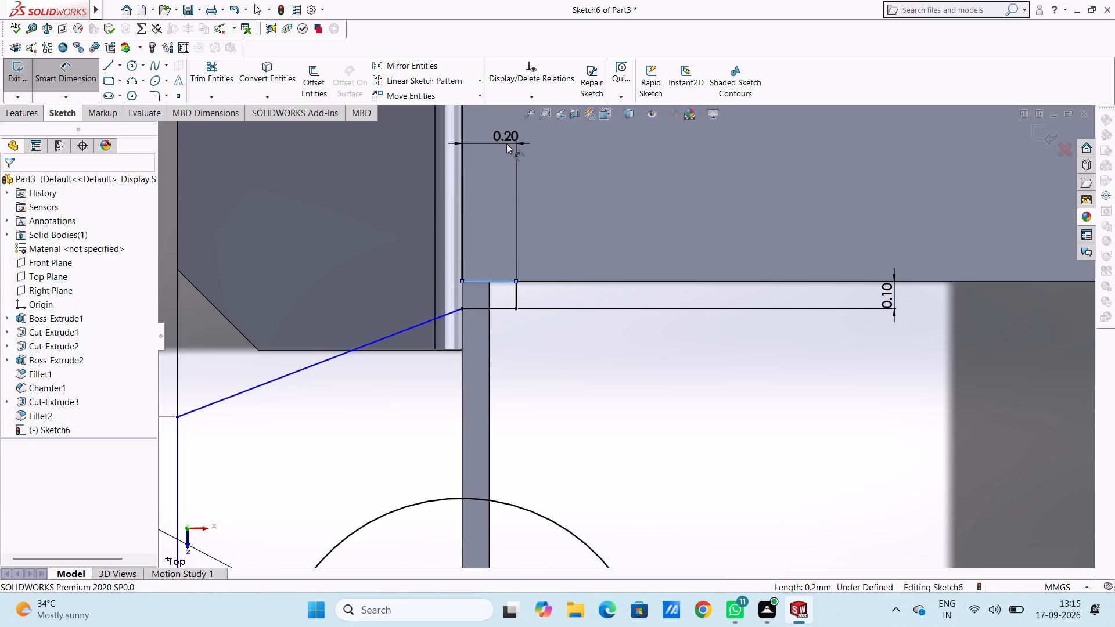
pyautogui.click(455, 127)
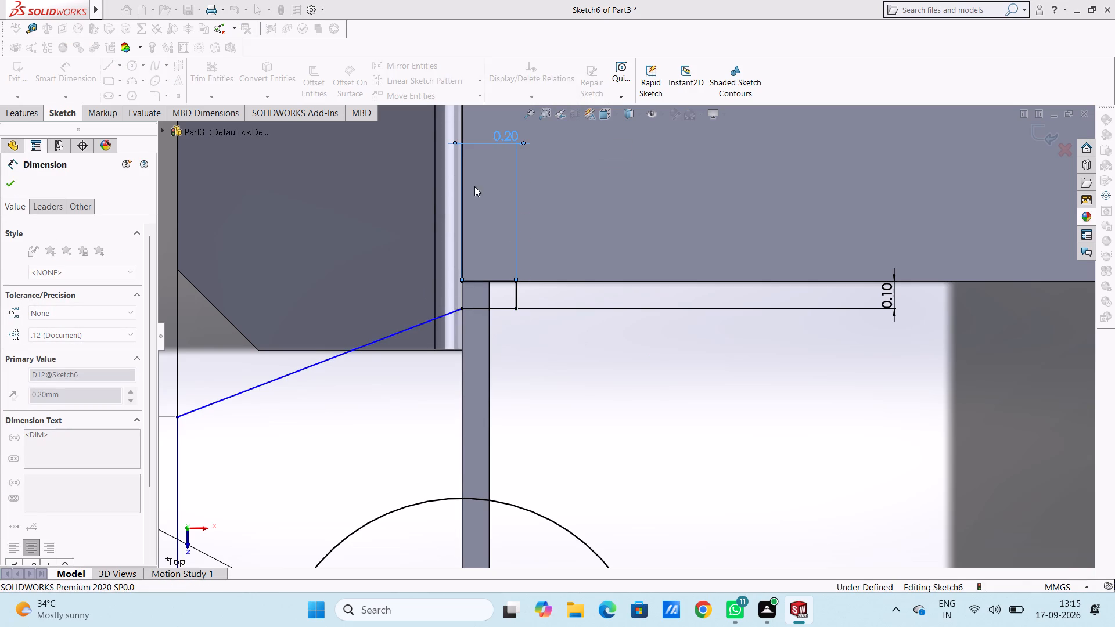
pyautogui.click(602, 379)
# Dimension the vertical rise of the upper slanted edge on the origin-side tab.
pyautogui.scroll(5, 601, 406)
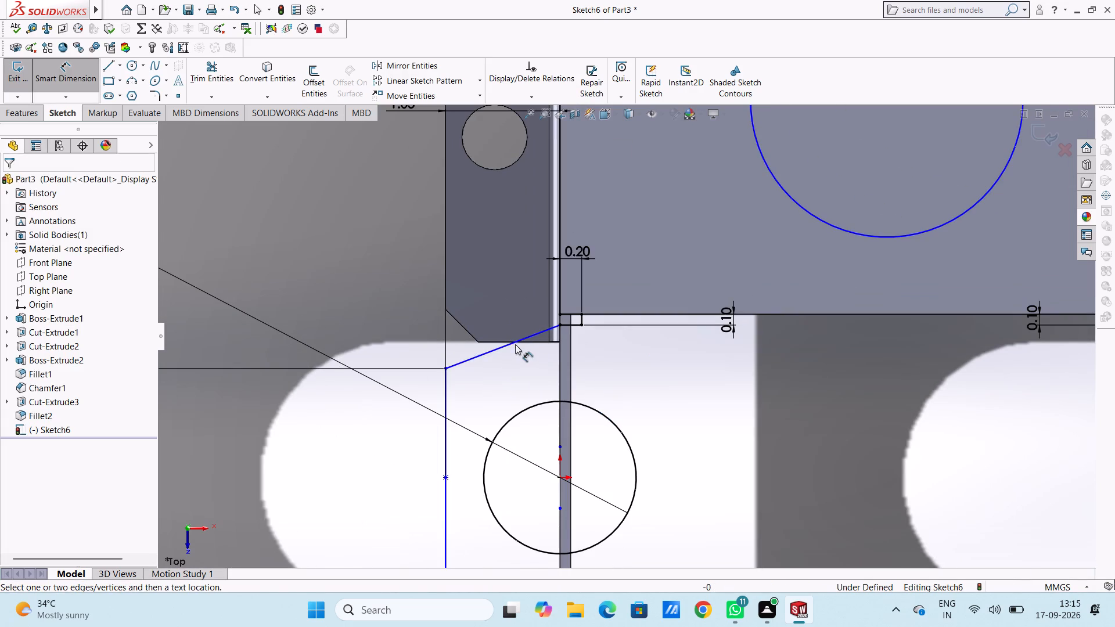
pyautogui.click(509, 347)
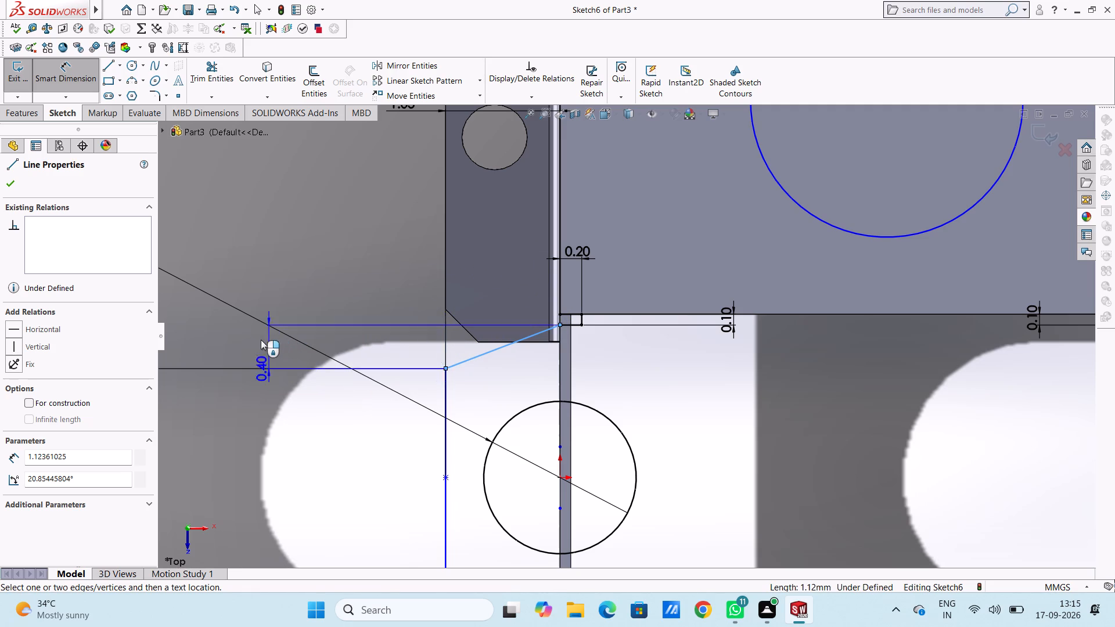
pyautogui.click(264, 345)
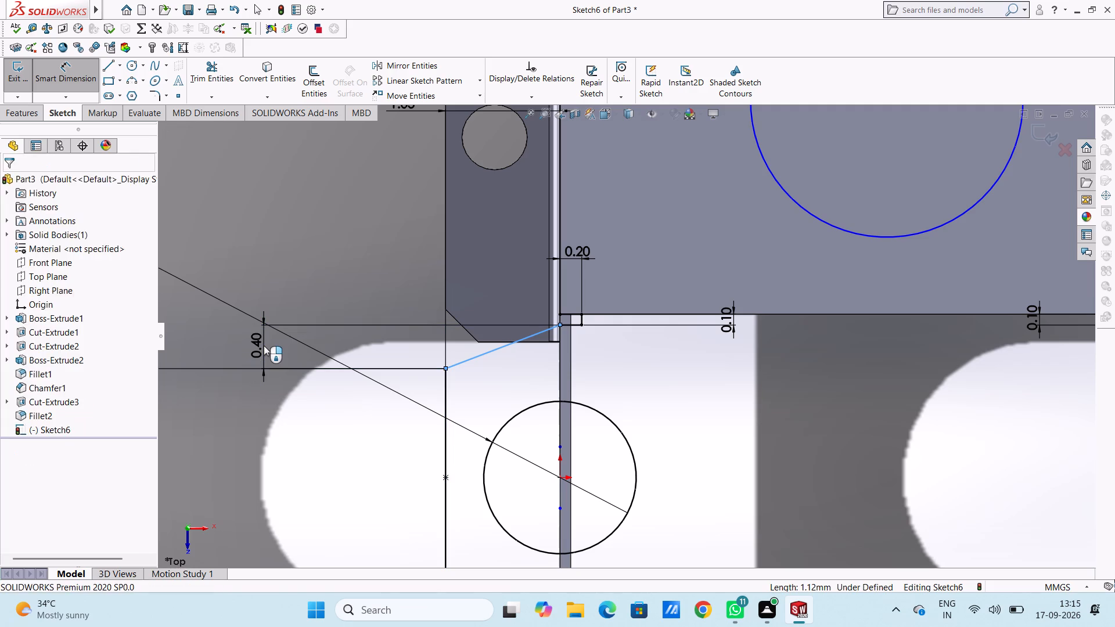
pyautogui.click(214, 322)
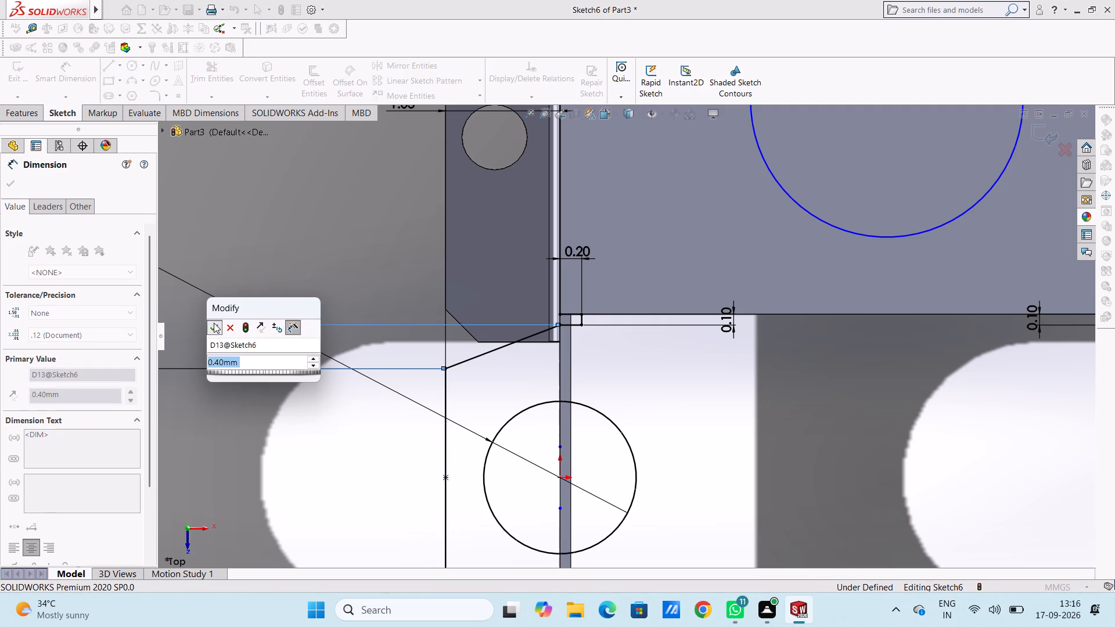
pyautogui.click(336, 262)
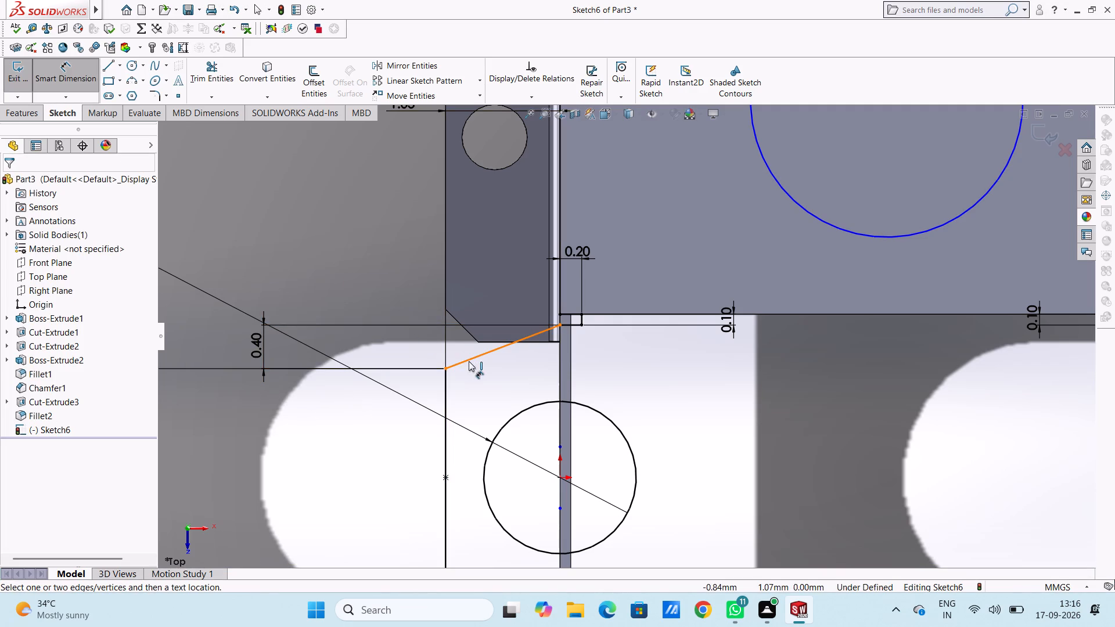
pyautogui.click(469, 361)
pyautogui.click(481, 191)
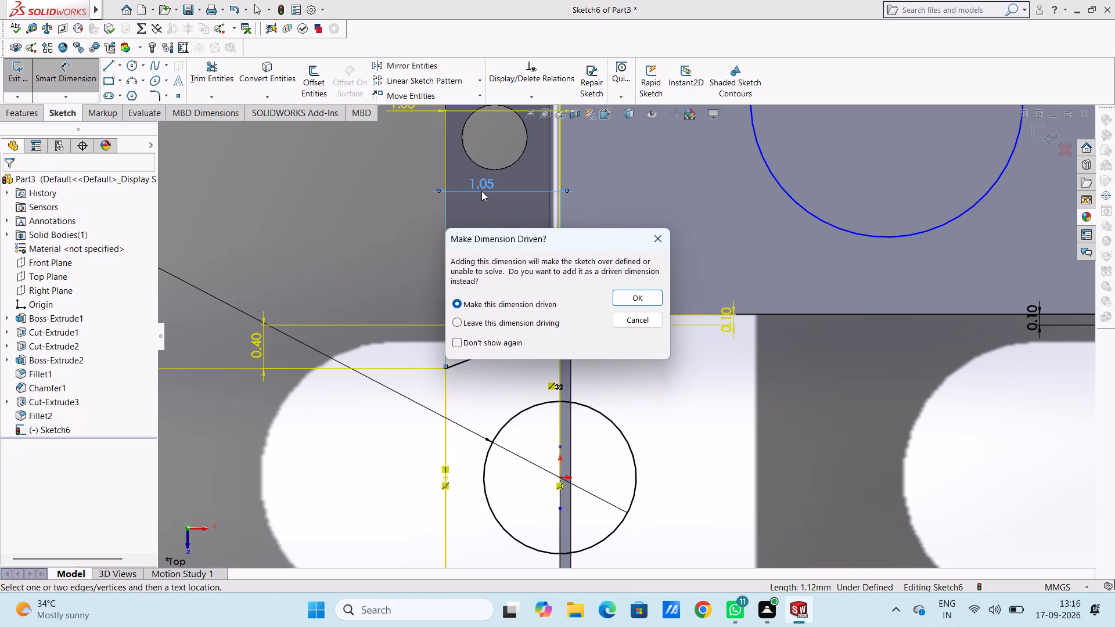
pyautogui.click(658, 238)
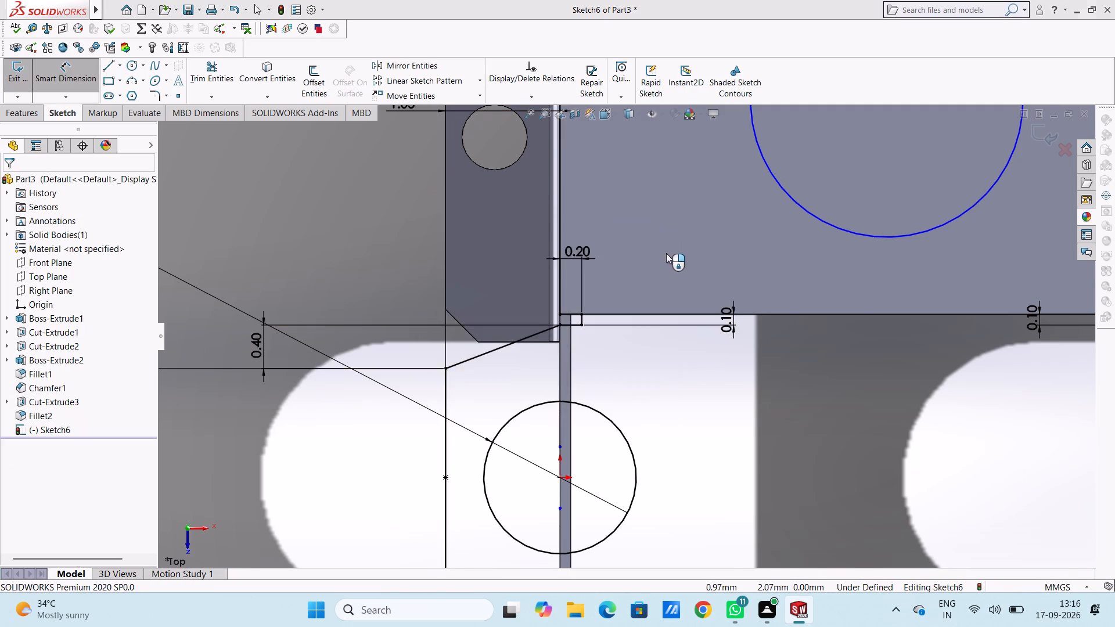
# Dimension the height of the small step at the lower end of the origin-side tab.
pyautogui.scroll(5, 663, 255)
pyautogui.scroll(-3, 619, 481)
pyautogui.scroll(-2, 597, 405)
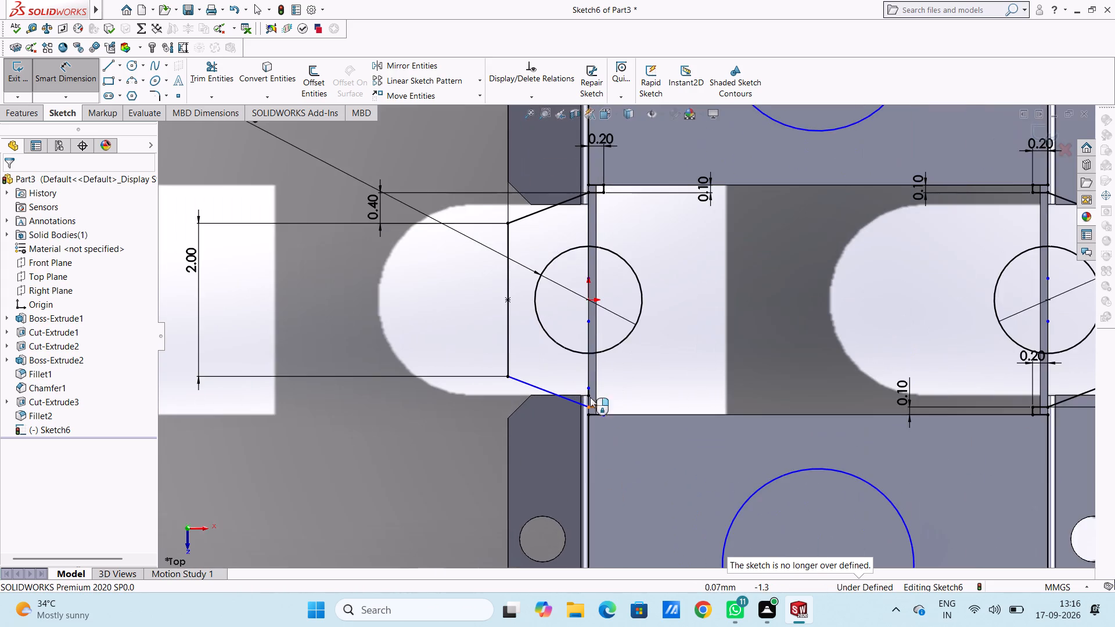
pyautogui.scroll(-10, 590, 397)
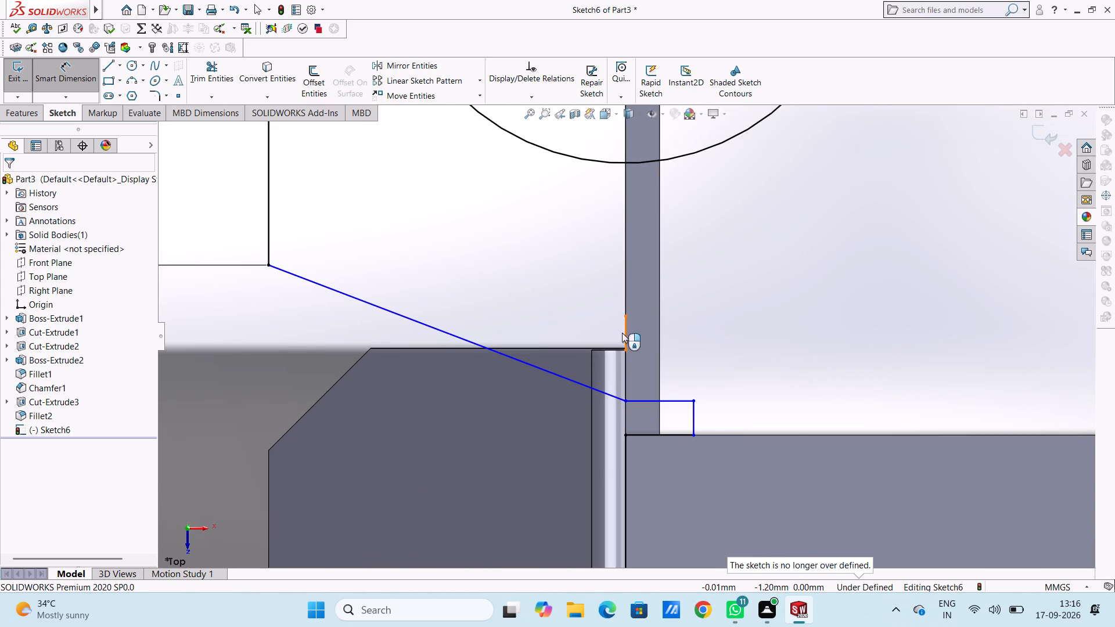
pyautogui.click(693, 419)
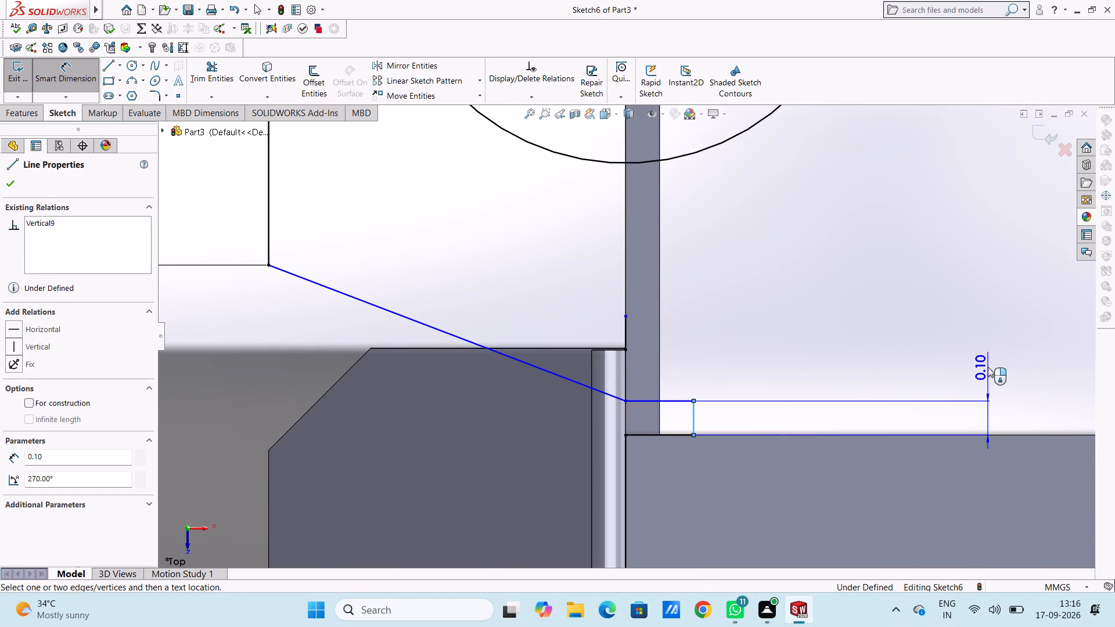
pyautogui.click(988, 367)
pyautogui.click(934, 348)
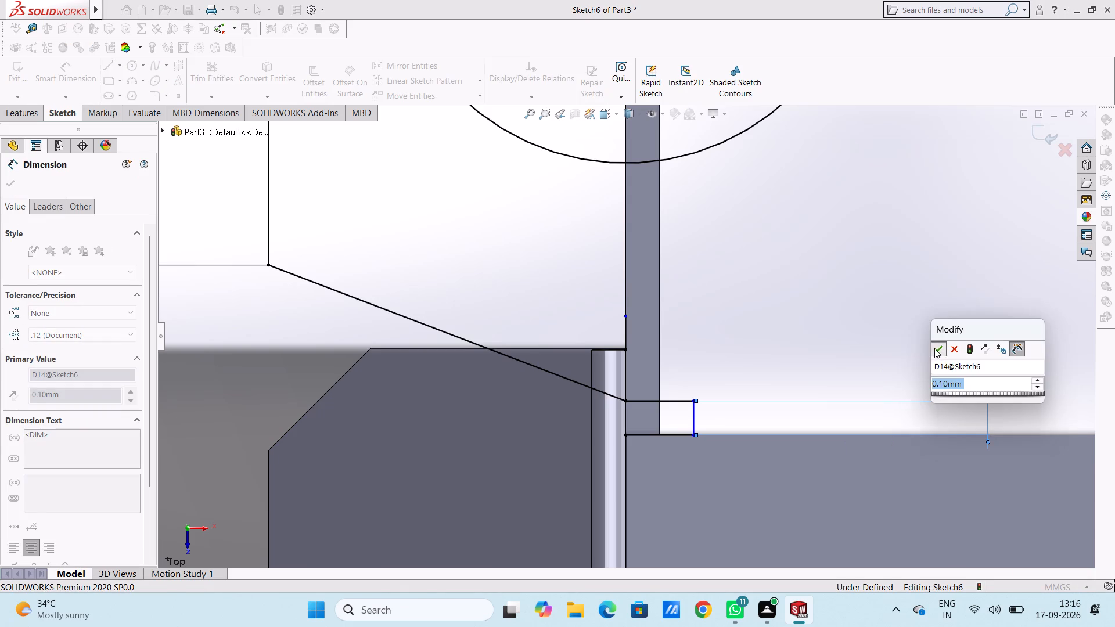
# Dimension the width of the small step at the lower end of the origin-side tab, placing the dimension below the step.
pyautogui.click(871, 316)
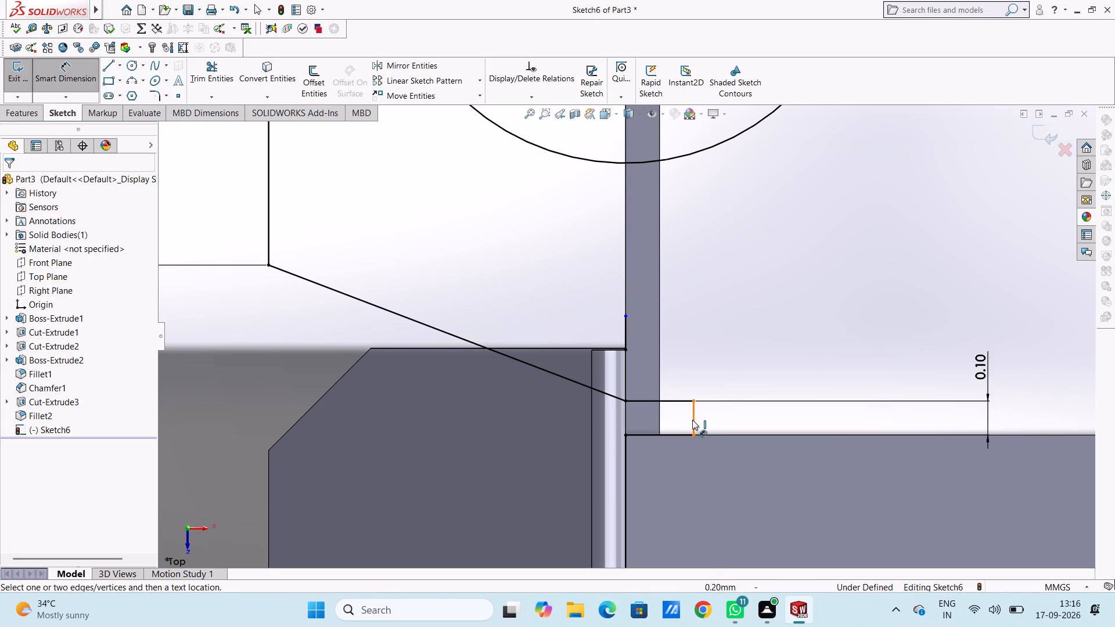
pyautogui.click(677, 435)
pyautogui.scroll(4, 677, 532)
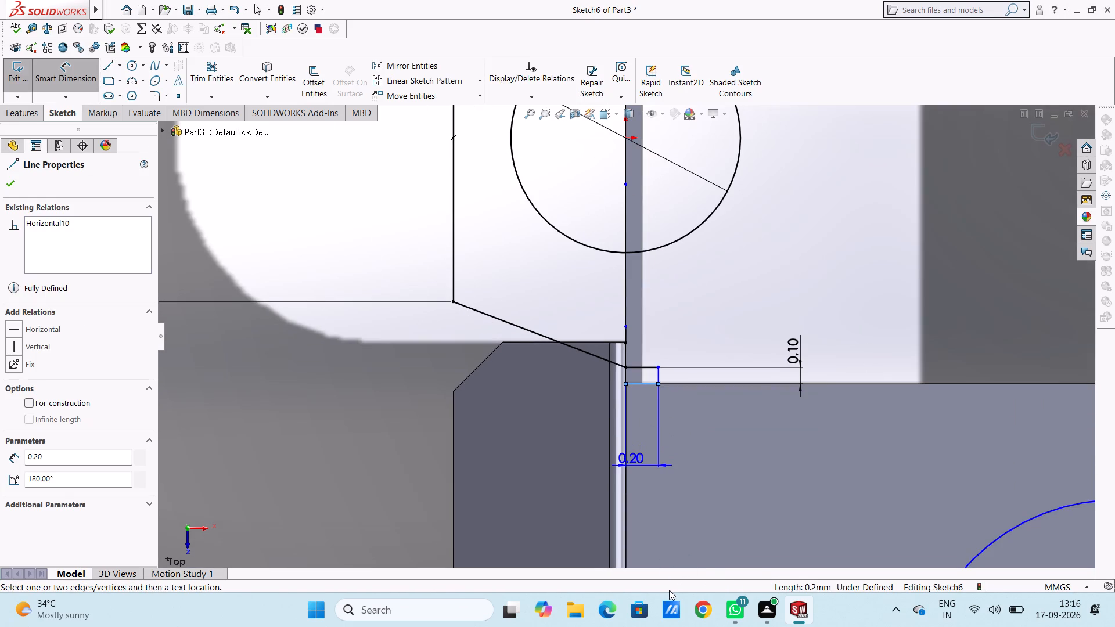
pyautogui.scroll(5, 650, 505)
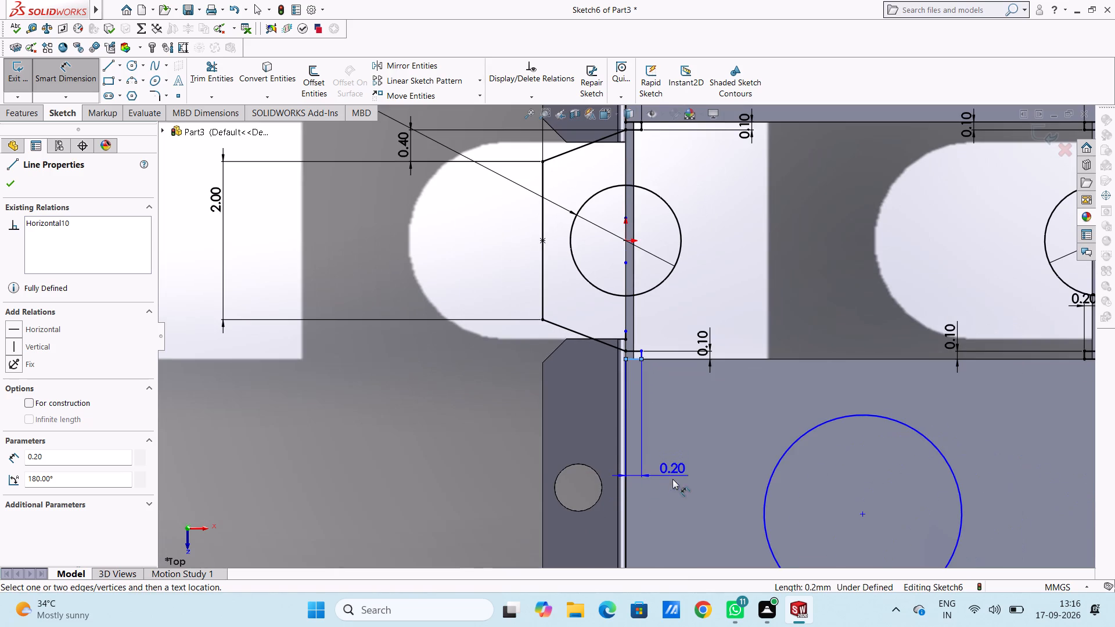
pyautogui.click(657, 496)
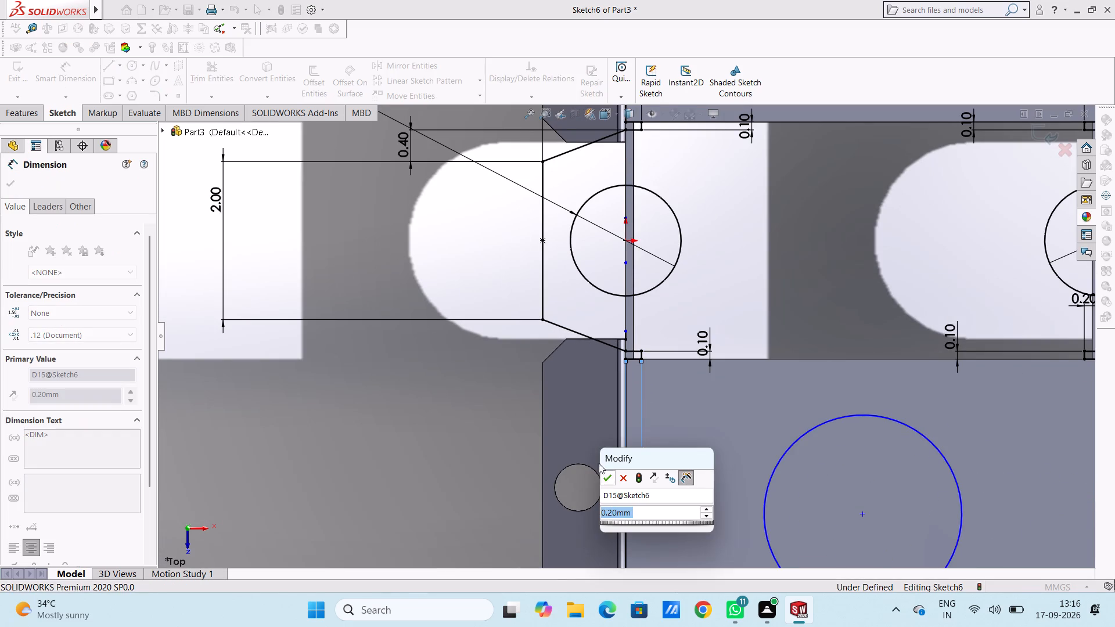
pyautogui.click(603, 474)
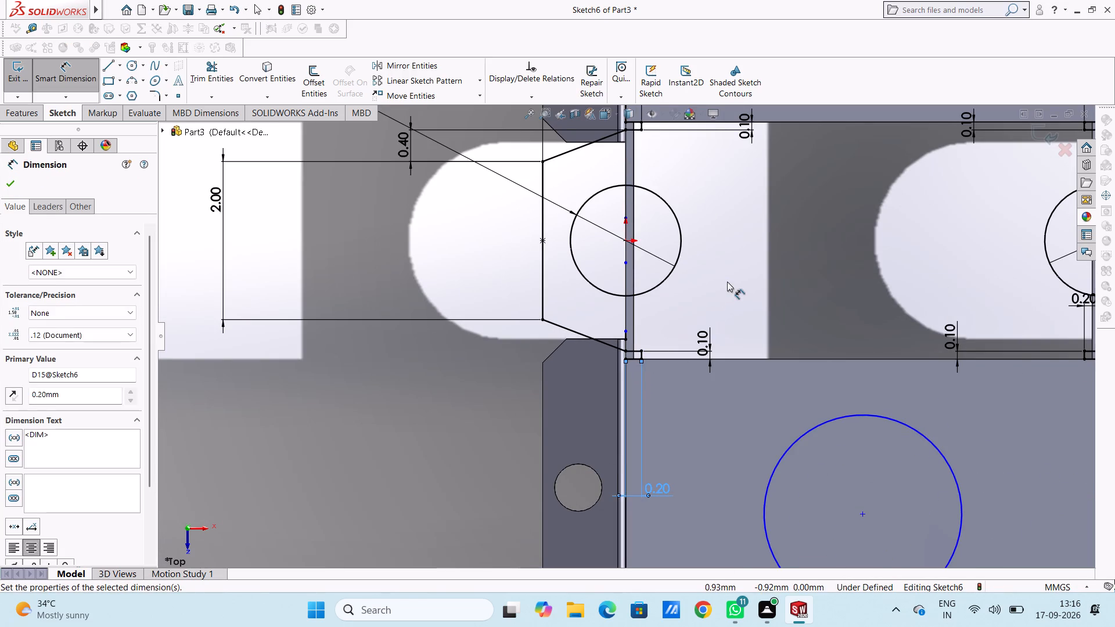
pyautogui.click(726, 282)
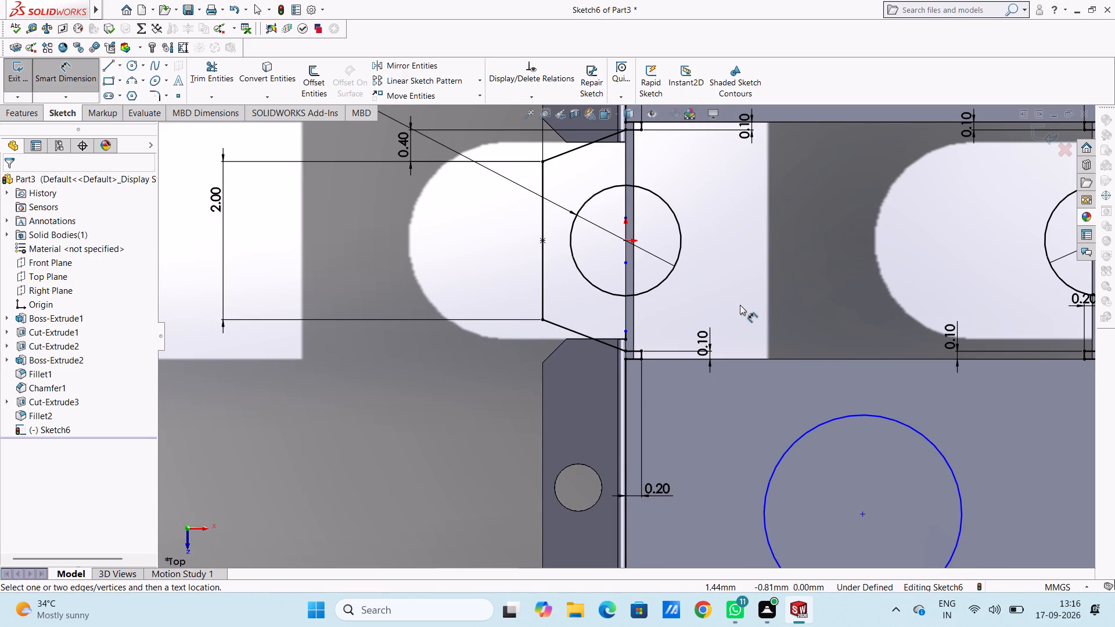
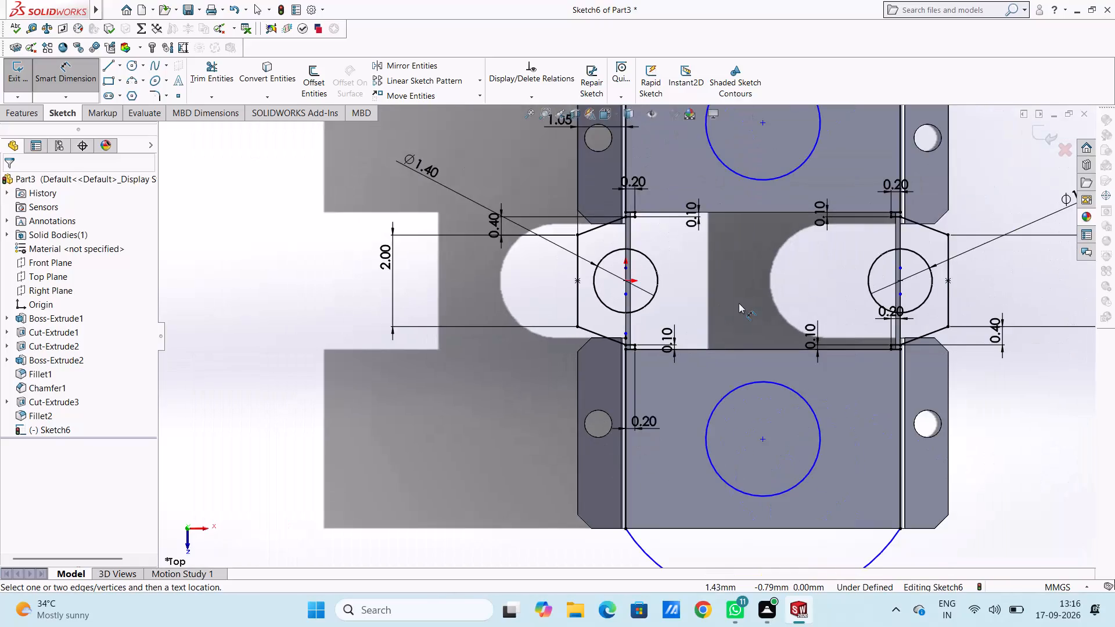
# Dimension the radius of the large arc at the upper end of the profile.
pyautogui.scroll(2, 739, 303)
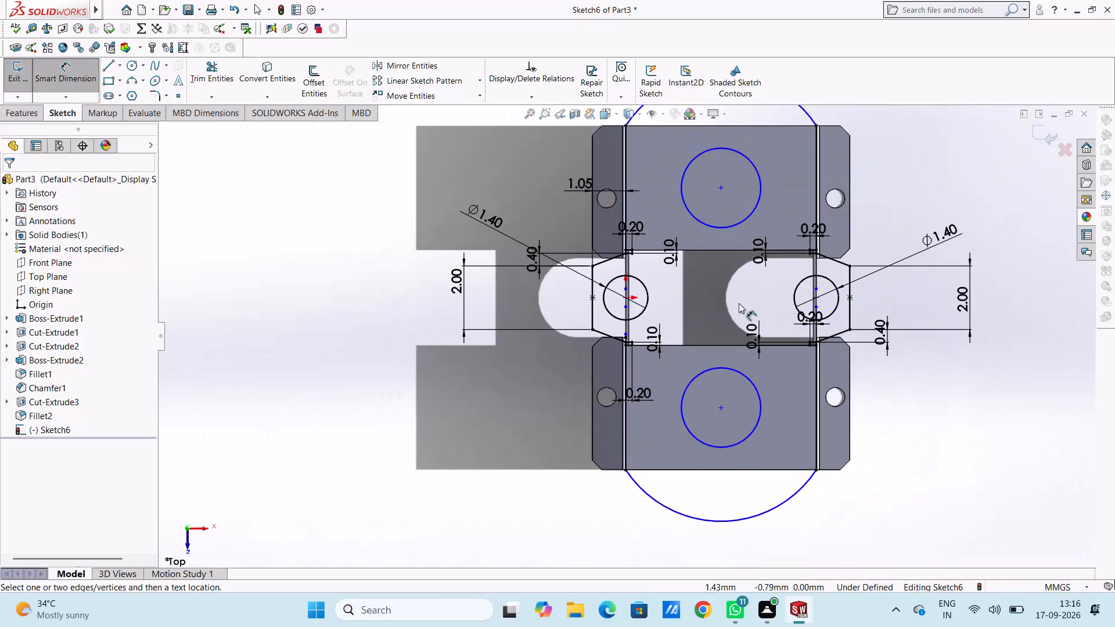
pyautogui.scroll(3, 736, 304)
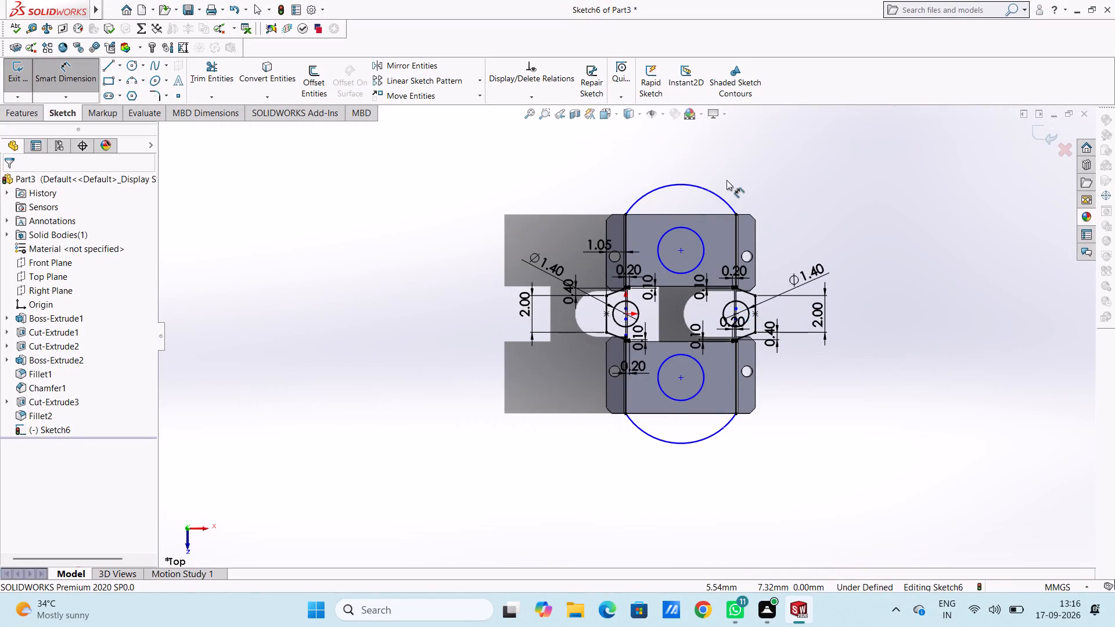
pyautogui.scroll(-8, 726, 180)
pyautogui.scroll(1, 721, 232)
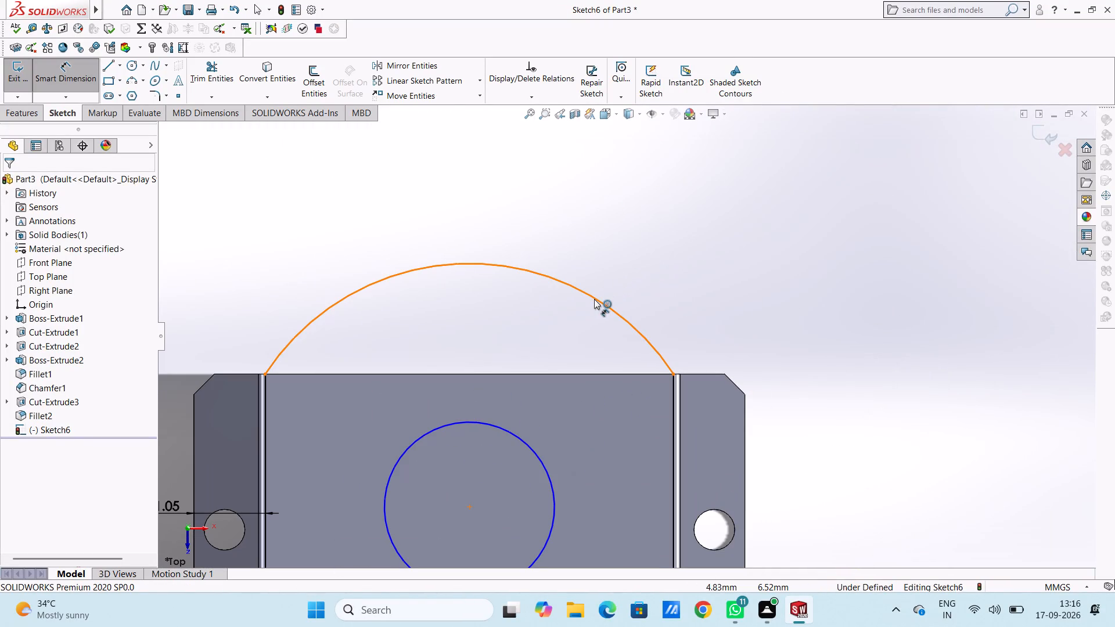
pyautogui.click(594, 299)
pyautogui.click(705, 155)
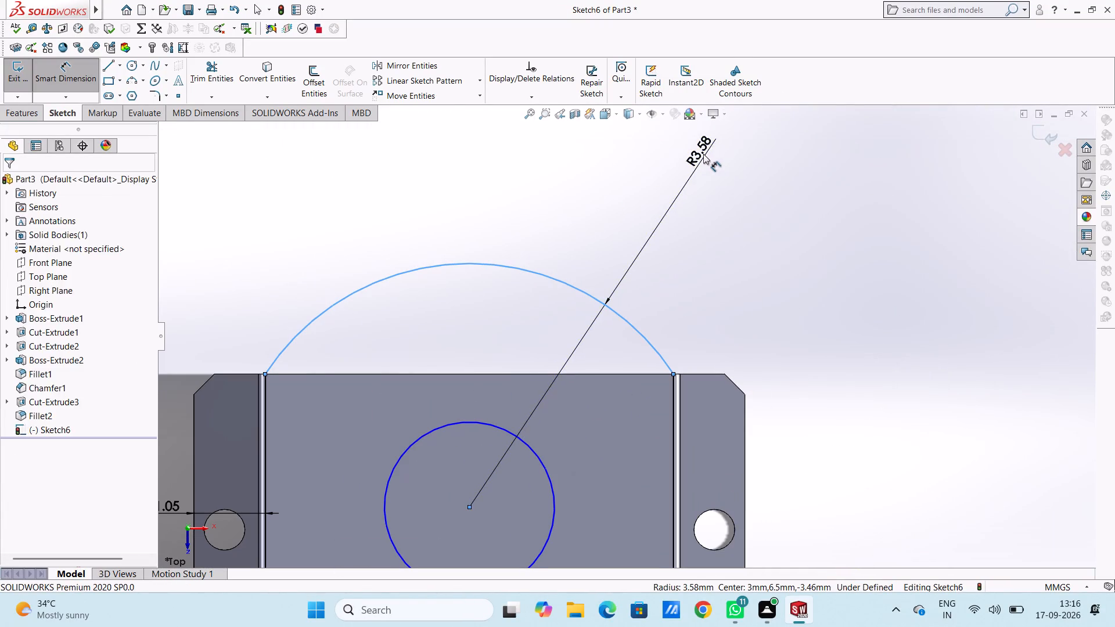
pyautogui.click(656, 140)
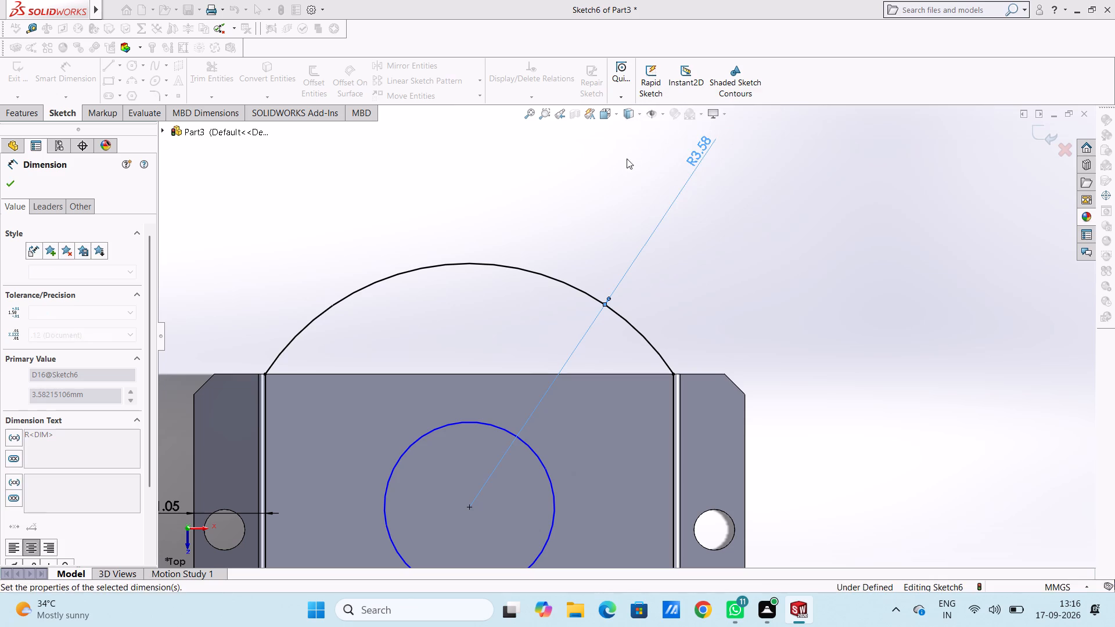
pyautogui.click(607, 161)
# Dimension the diameter of the circle in the upper end plate and set it to 3 mm.
pyautogui.scroll(2, 534, 337)
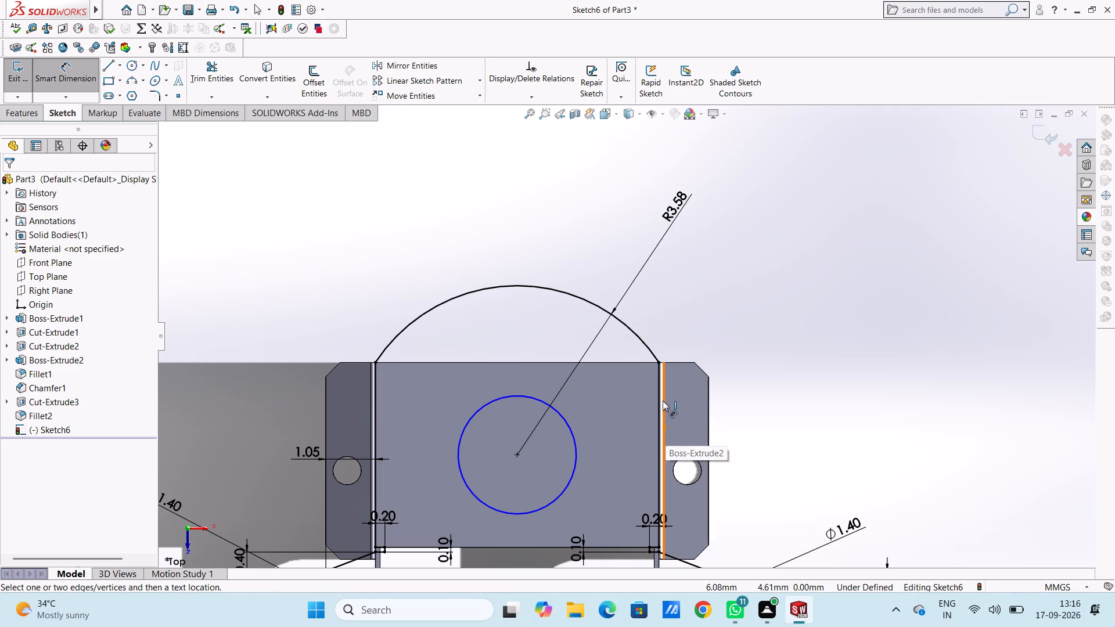
pyautogui.click(517, 395)
pyautogui.click(322, 167)
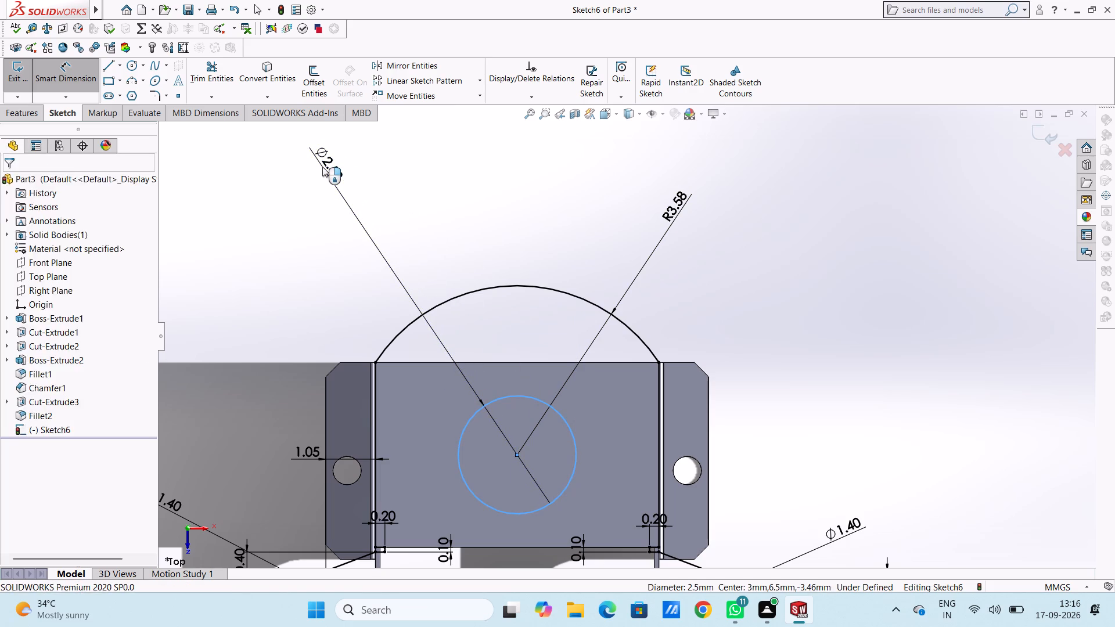
pyautogui.click(276, 150)
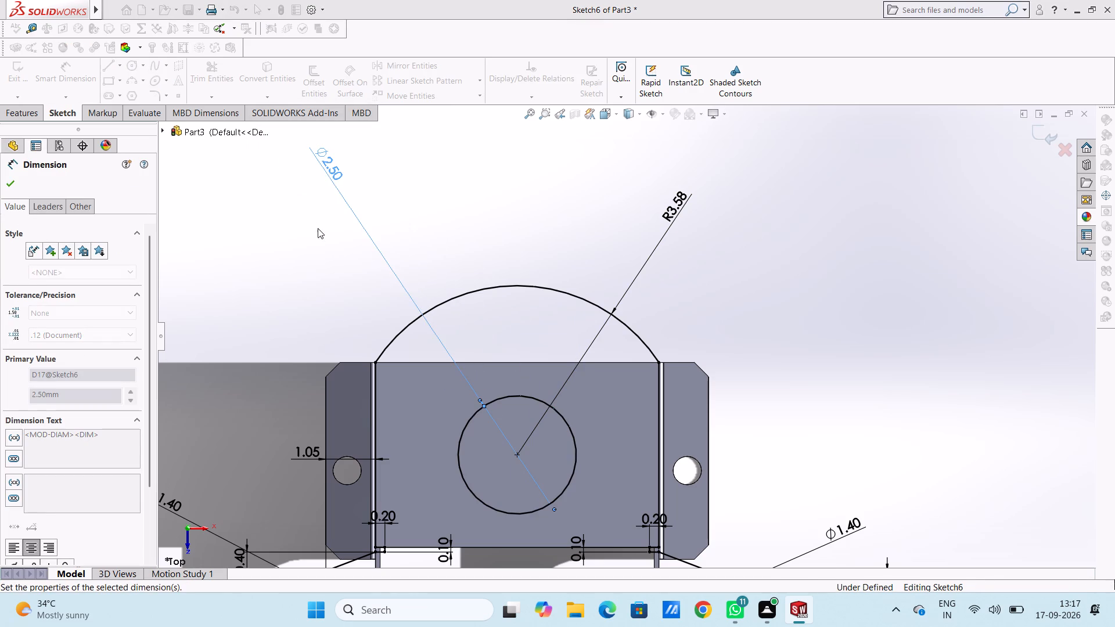
pyautogui.scroll(10, 319, 232)
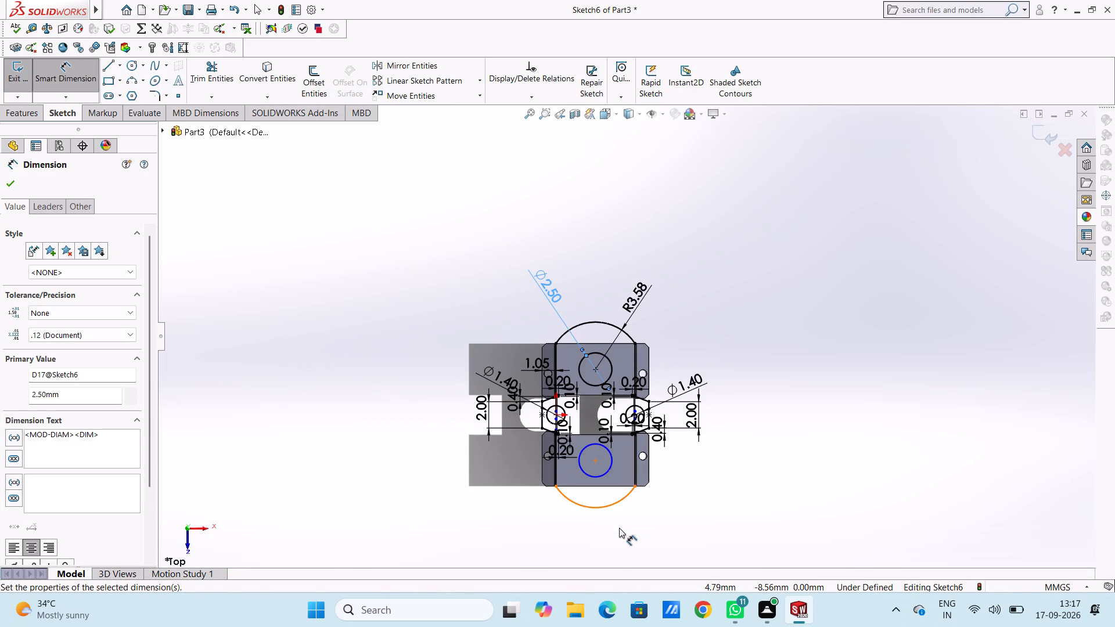
pyautogui.scroll(-4, 619, 528)
pyautogui.scroll(5, 619, 437)
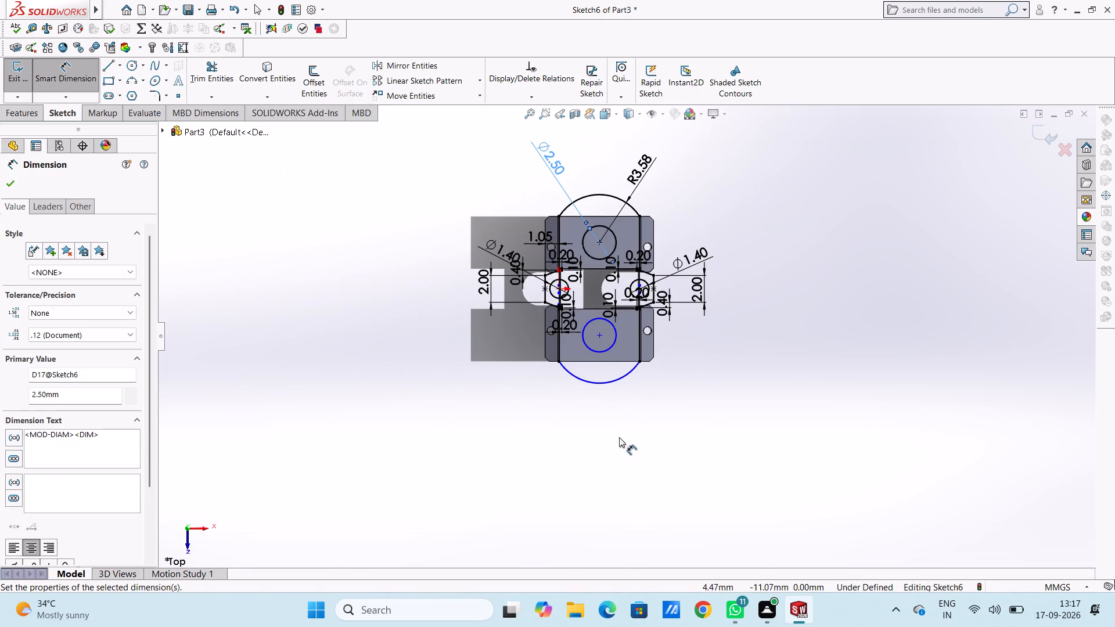
pyautogui.doubleClick(553, 163)
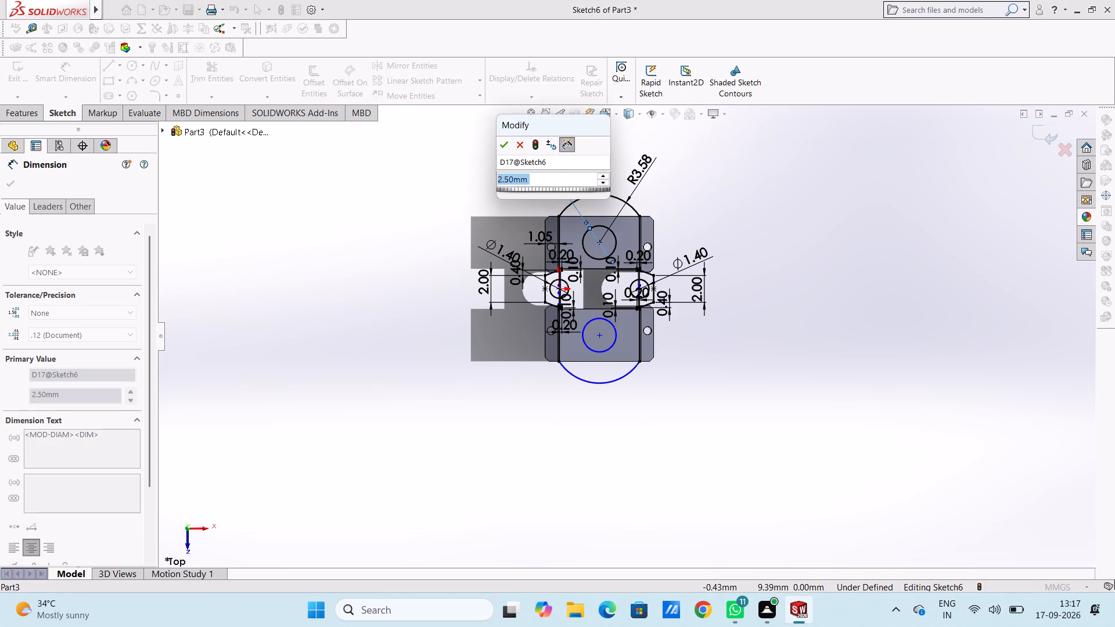
pyautogui.press('3')
pyautogui.press('Return')
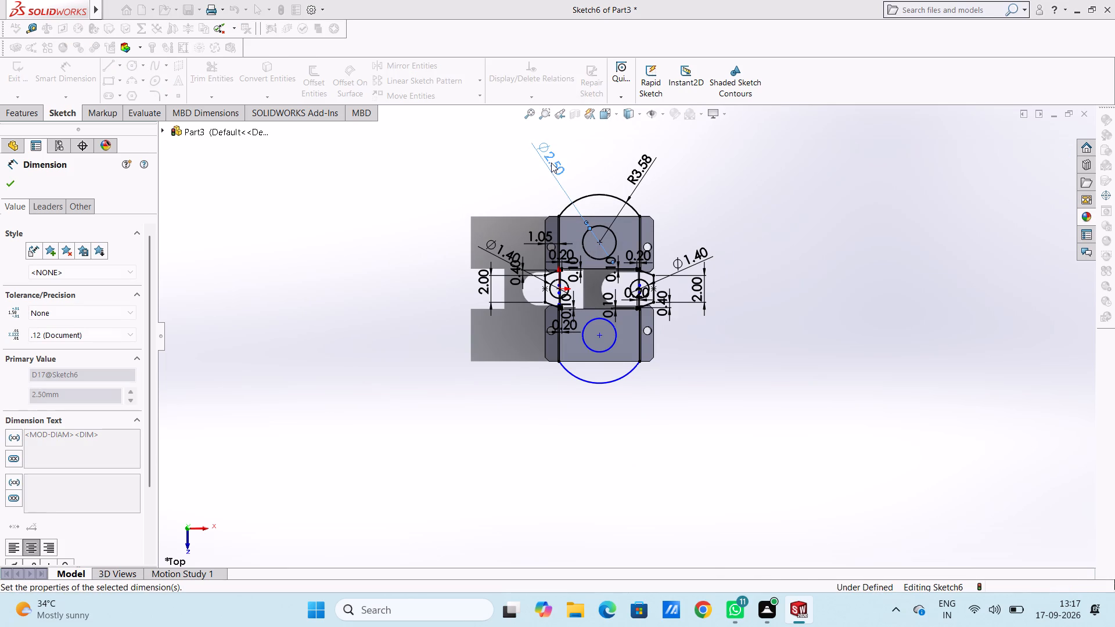
pyautogui.click(451, 178)
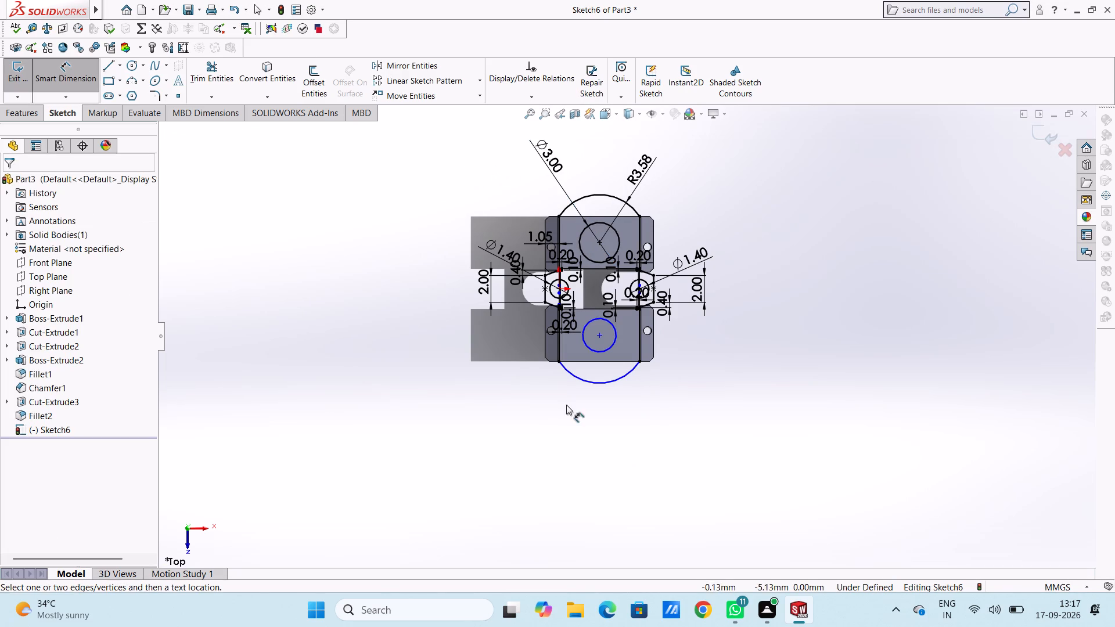
# Dimension the diameter of the circle in the lower end plate as 3 mm.
pyautogui.click(600, 349)
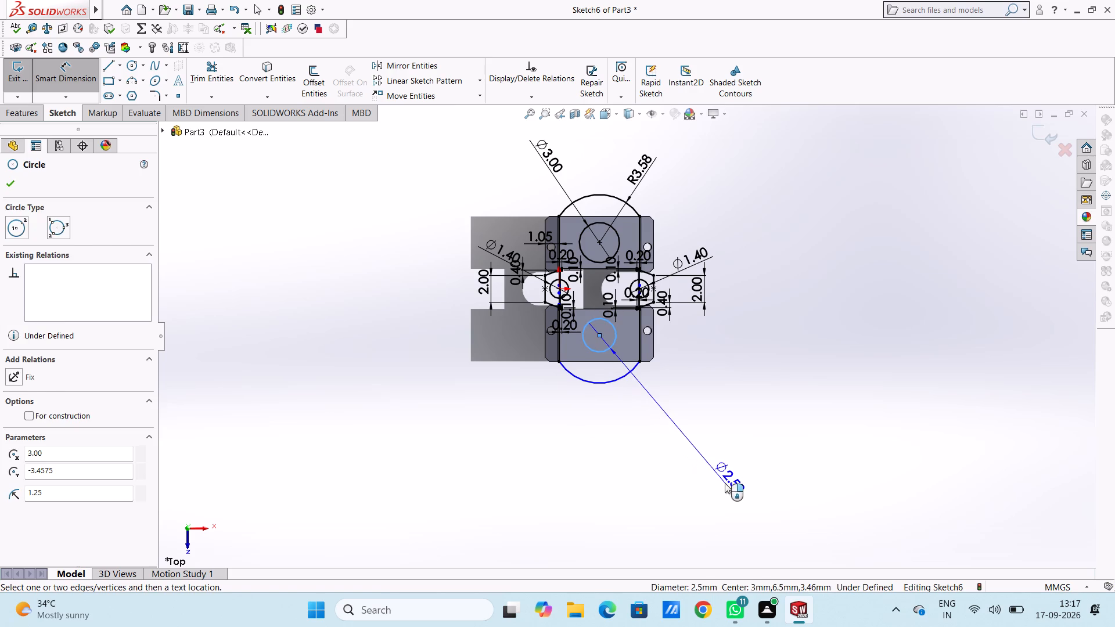
pyautogui.click(726, 483)
pyautogui.press('3')
pyautogui.press('Return')
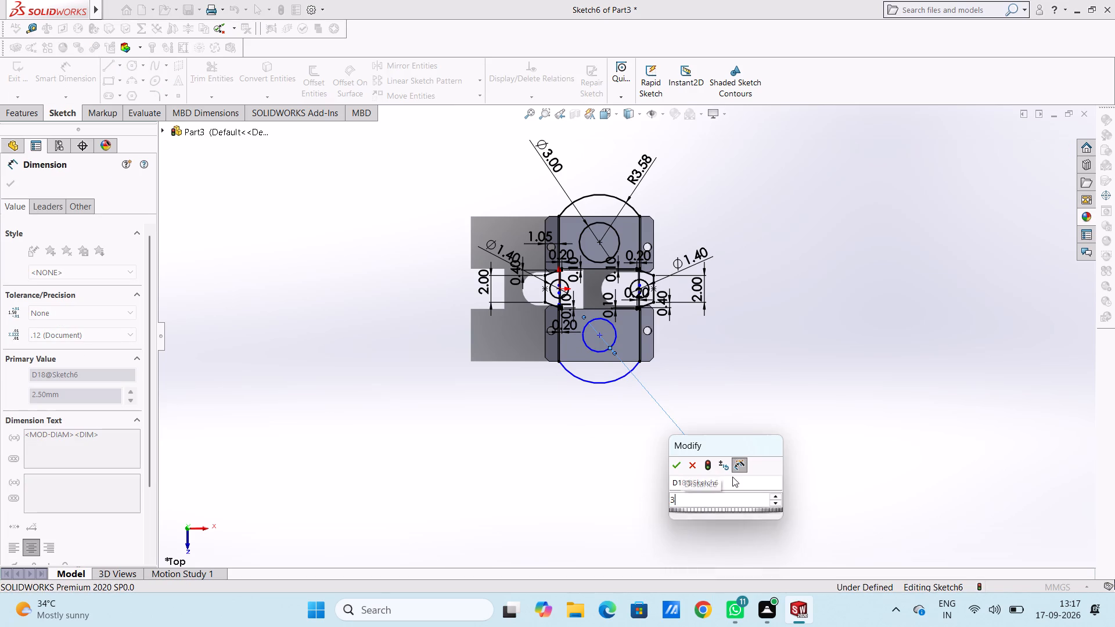
pyautogui.click(645, 450)
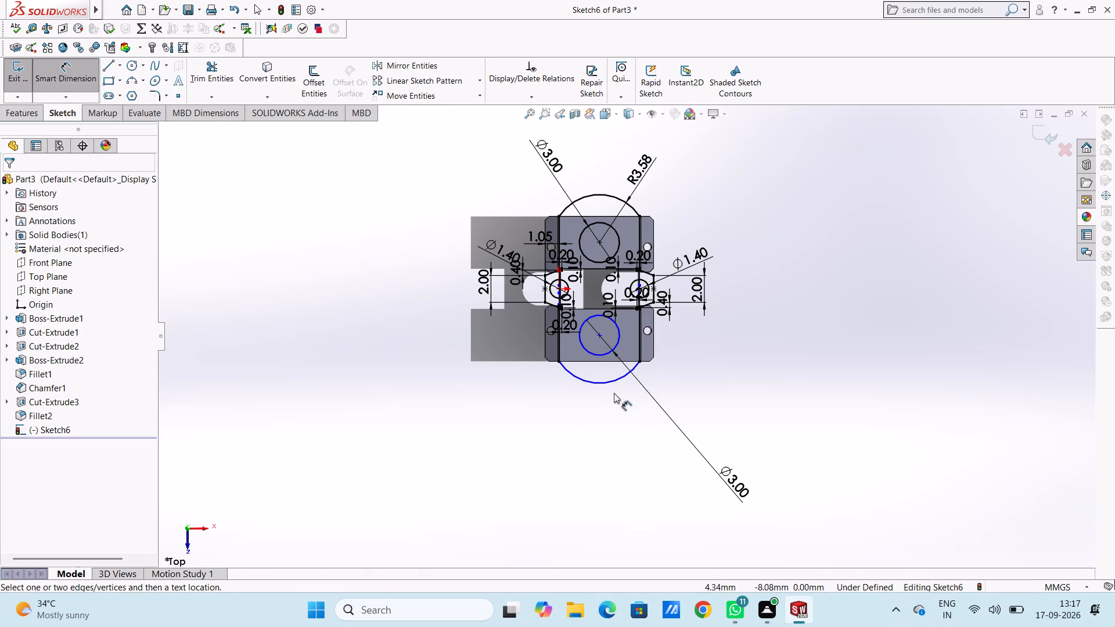
# Dimension the radius of the large arc at the lower end of the profile and finish dimensioning.
pyautogui.click(611, 385)
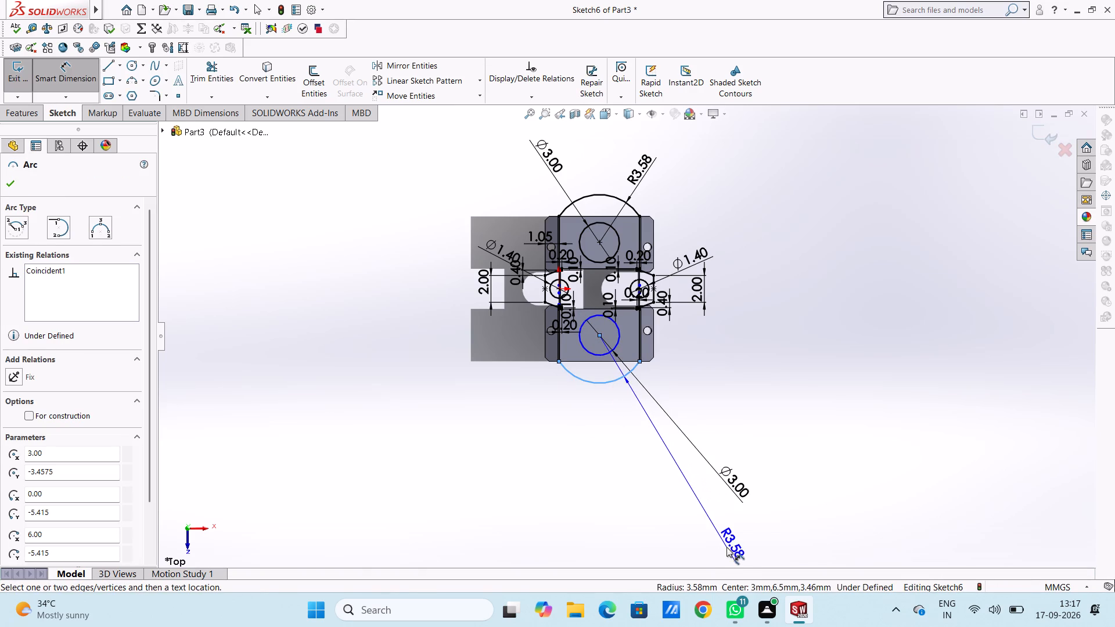
pyautogui.click(723, 536)
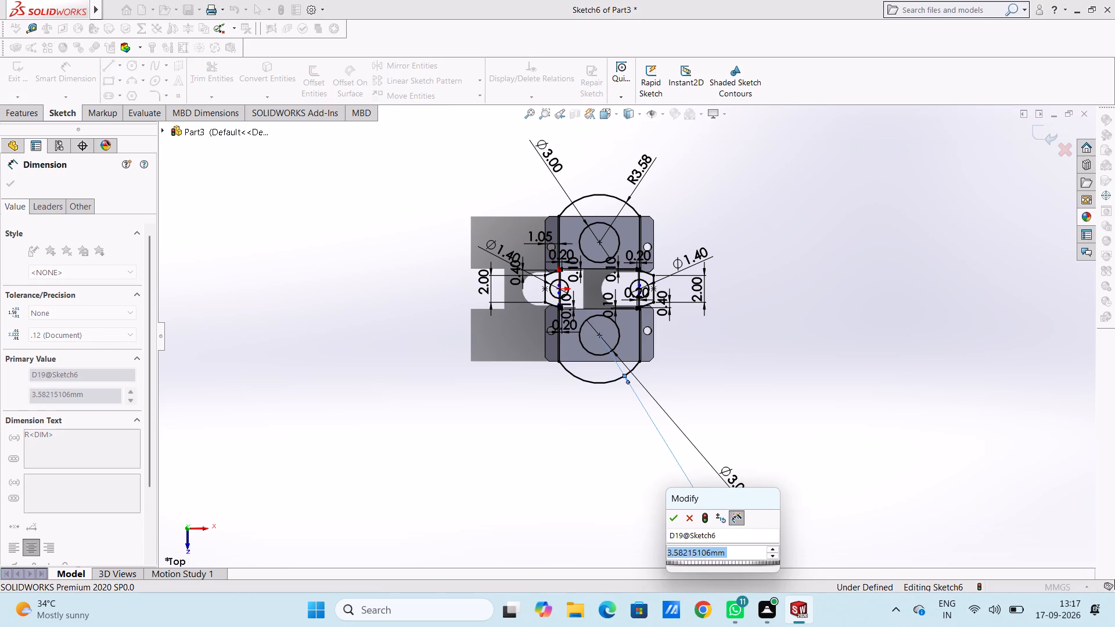
pyautogui.click(673, 518)
pyautogui.click(641, 486)
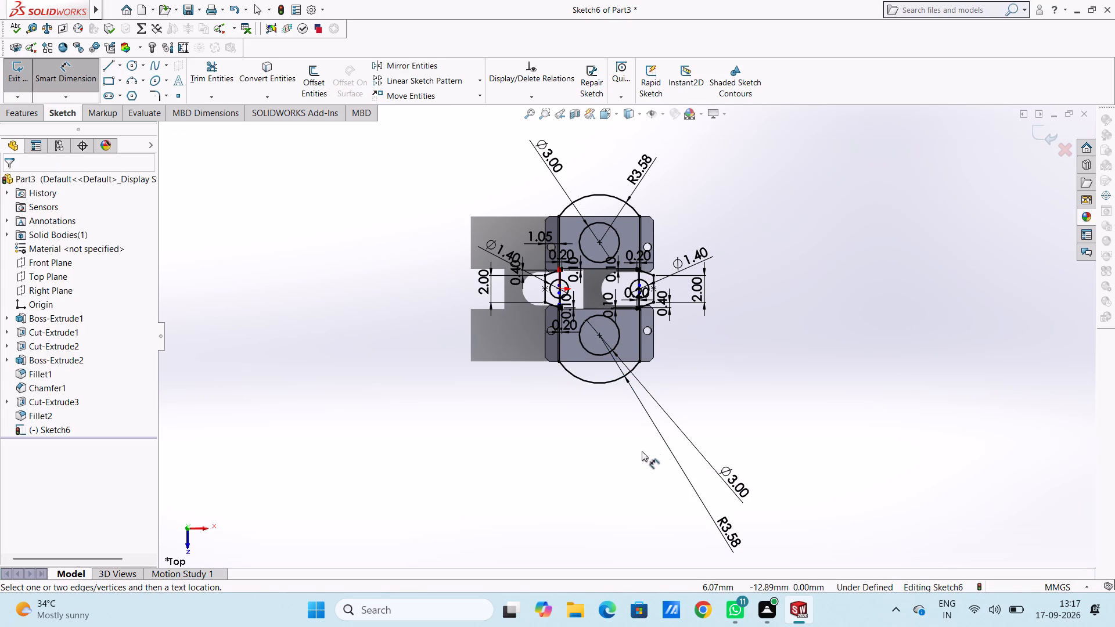
pyautogui.scroll(3, 621, 333)
pyautogui.scroll(-3, 622, 333)
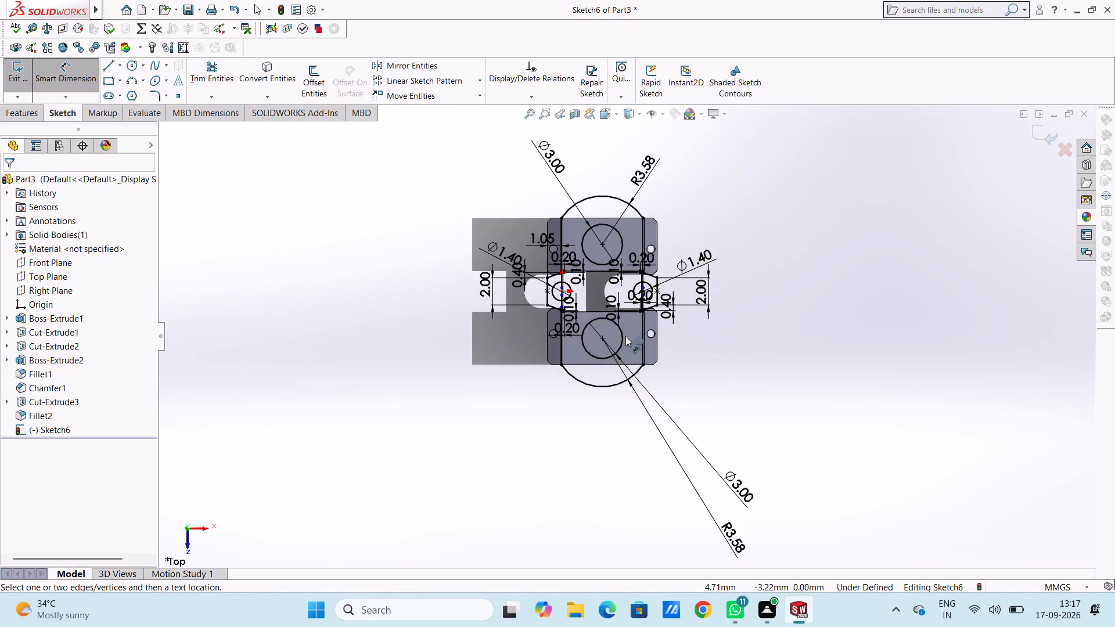
pyautogui.scroll(-5, 620, 353)
pyautogui.scroll(3, 636, 213)
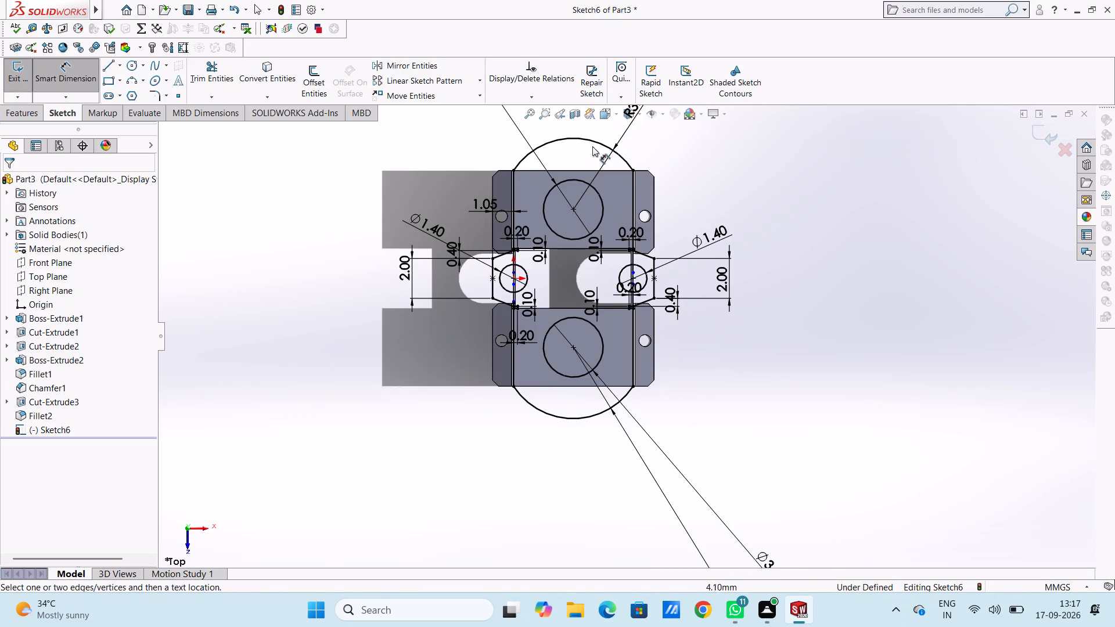
pyautogui.scroll(-3, 583, 142)
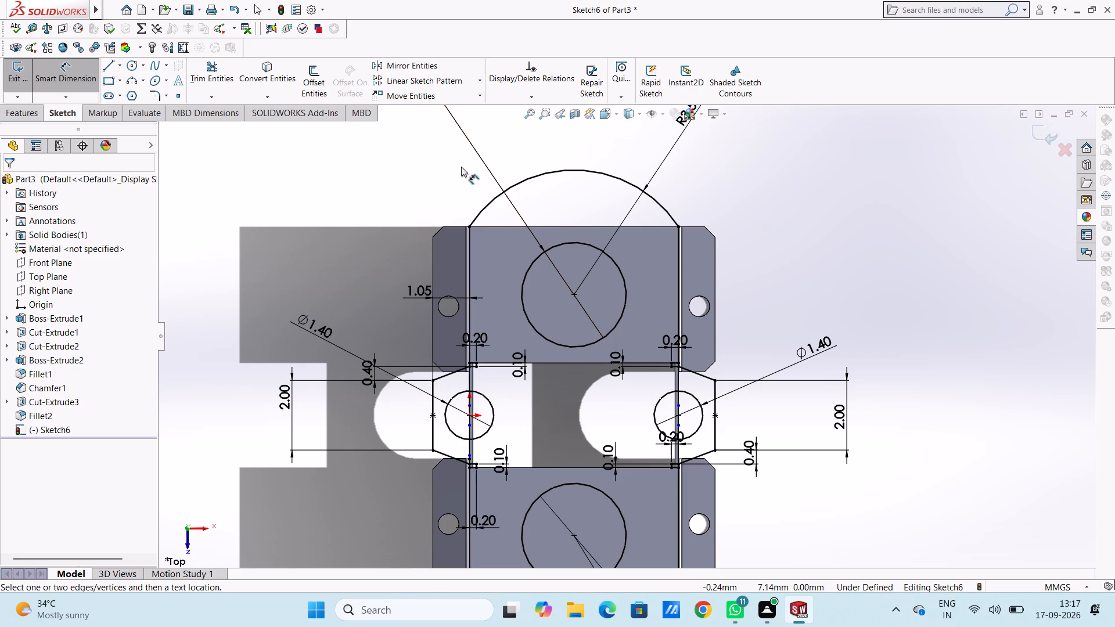
pyautogui.press('Escape')
pyautogui.press('Escape')
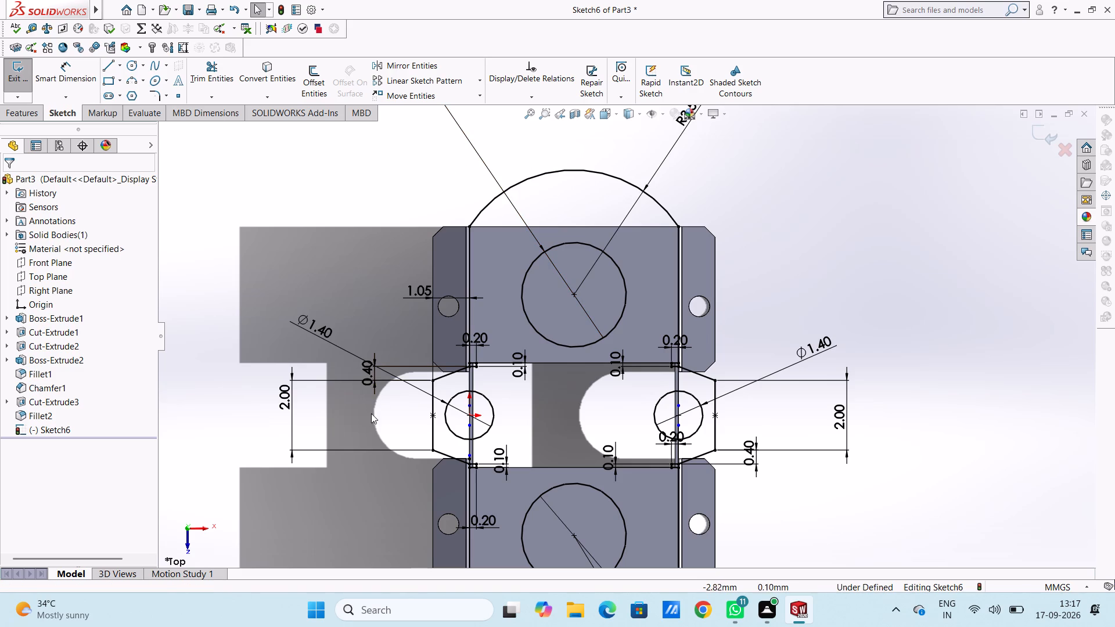
# Extrude the profile's five regions, covering both rounded end plates and the side tabs but excluding the circles, 0.1 mm in the reversed direction.
pyautogui.moveTo(386, 502); pyautogui.dragTo(323, 394, button='middle')
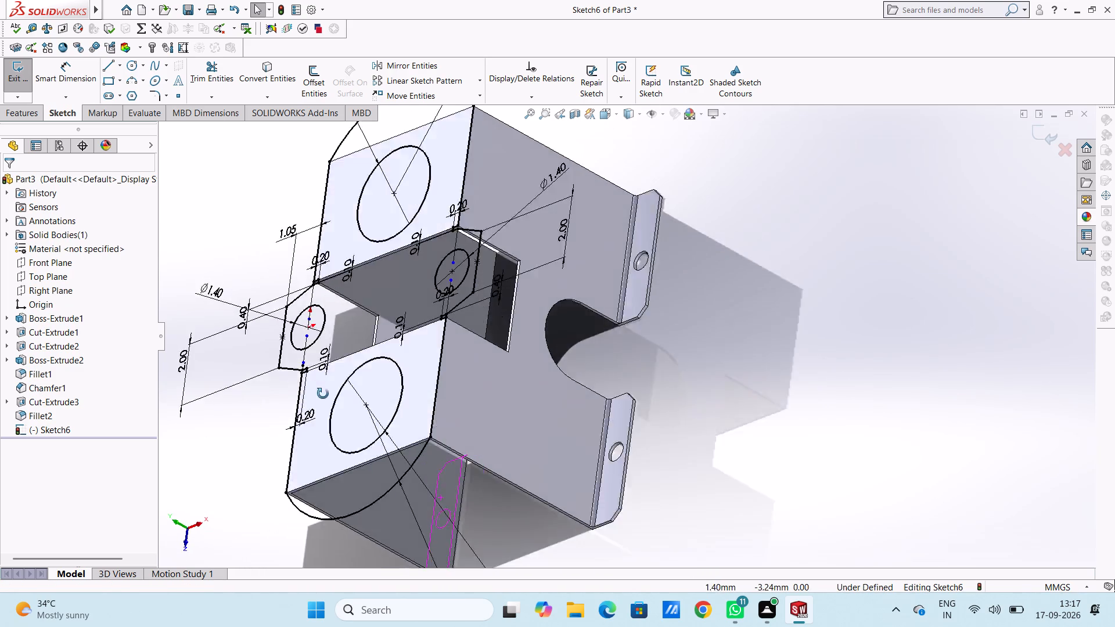
pyautogui.moveTo(323, 394); pyautogui.dragTo(323, 368, button='middle')
pyautogui.scroll(1, 310, 370)
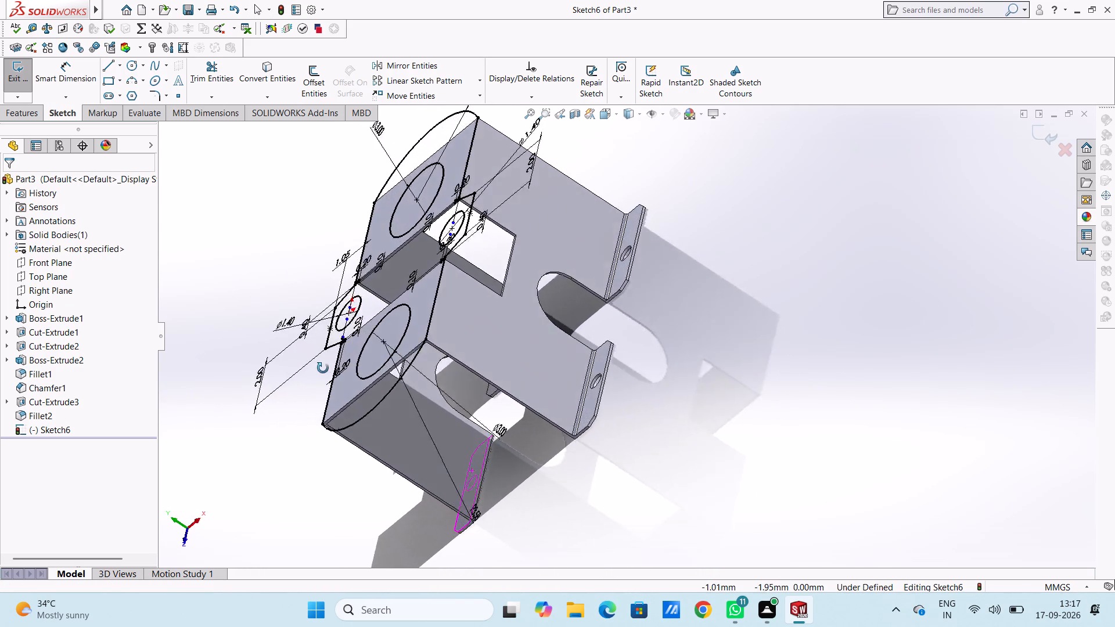
pyautogui.moveTo(323, 368); pyautogui.dragTo(379, 428, button='middle')
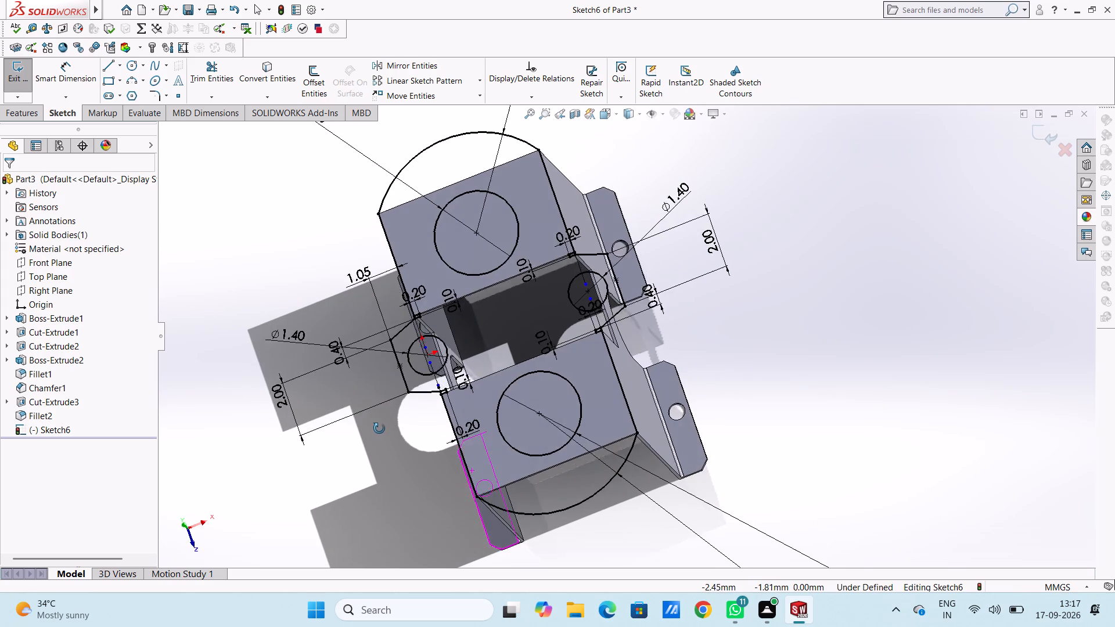
pyautogui.moveTo(379, 428); pyautogui.dragTo(393, 430, button='middle')
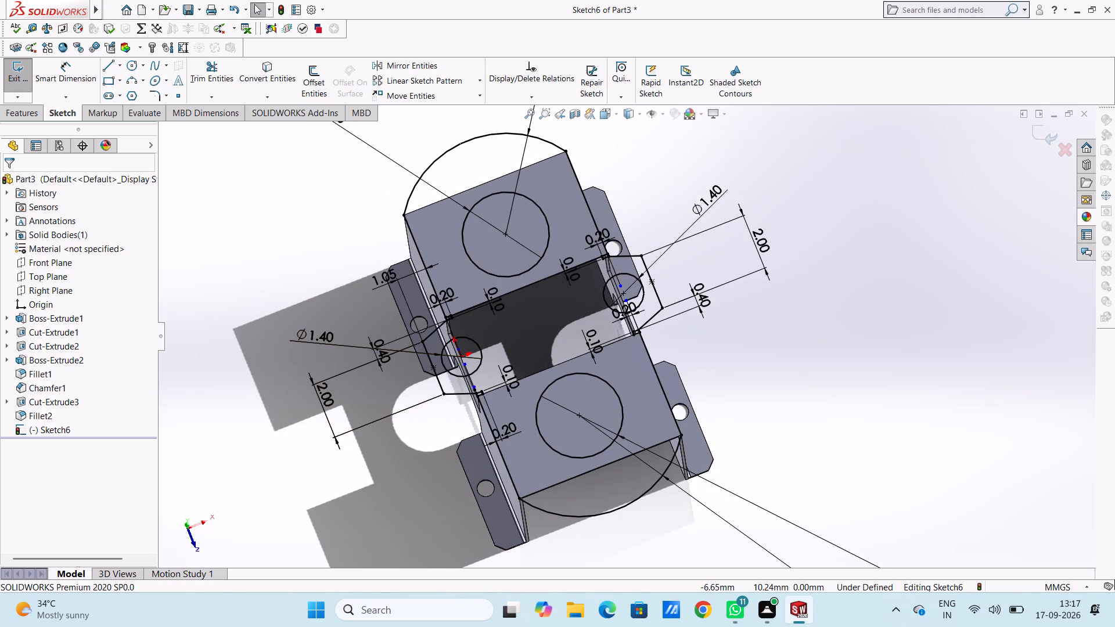
pyautogui.click(24, 120)
pyautogui.click(17, 82)
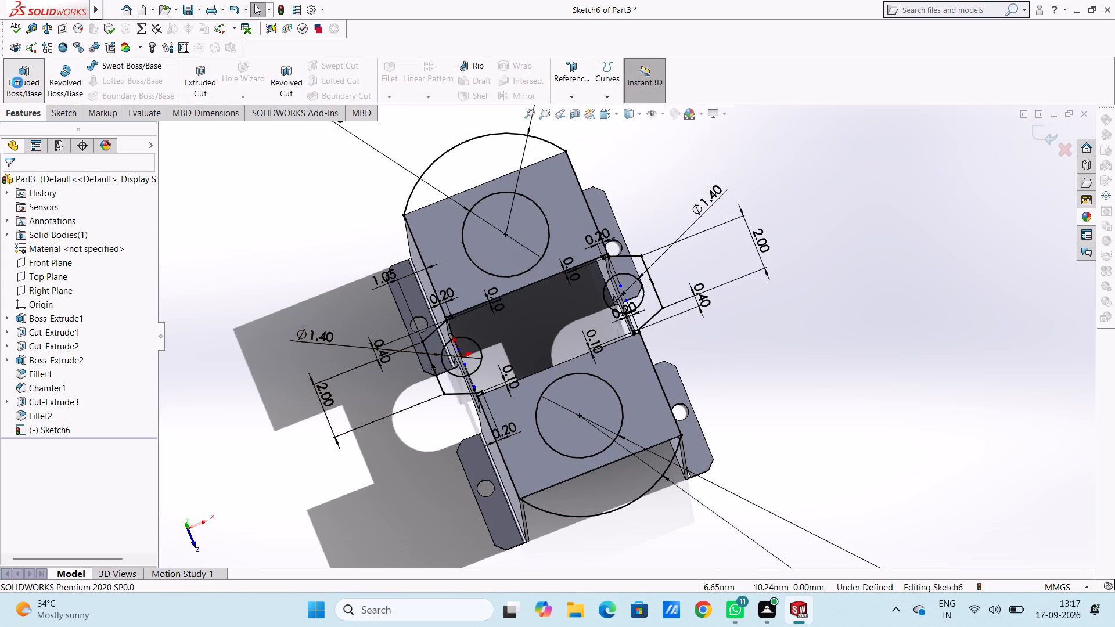
pyautogui.click(461, 170)
pyautogui.click(454, 225)
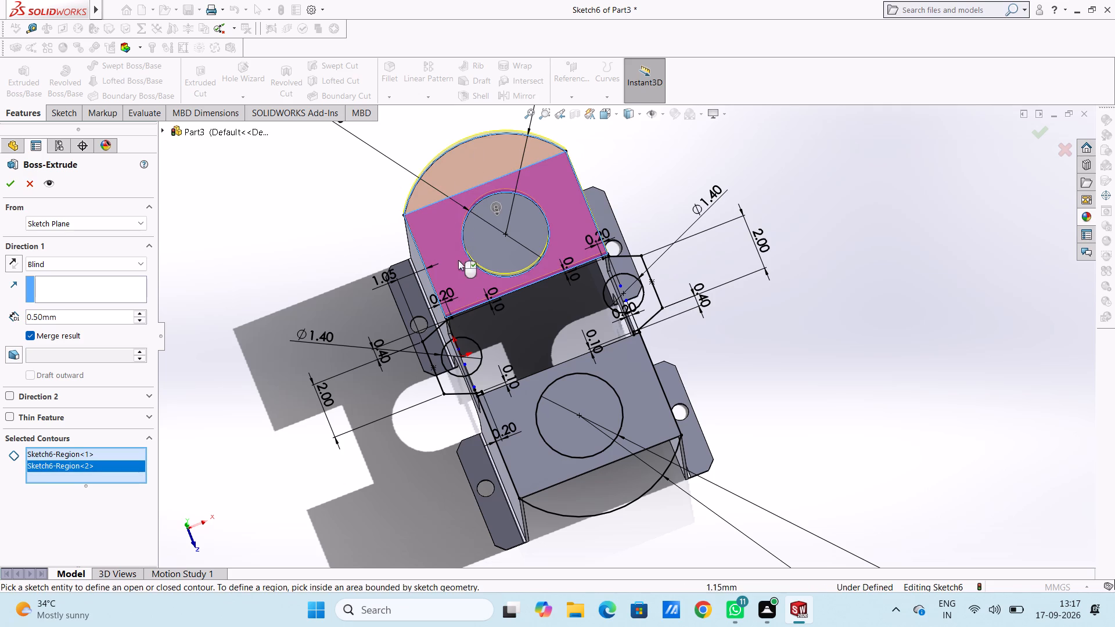
pyautogui.click(534, 331)
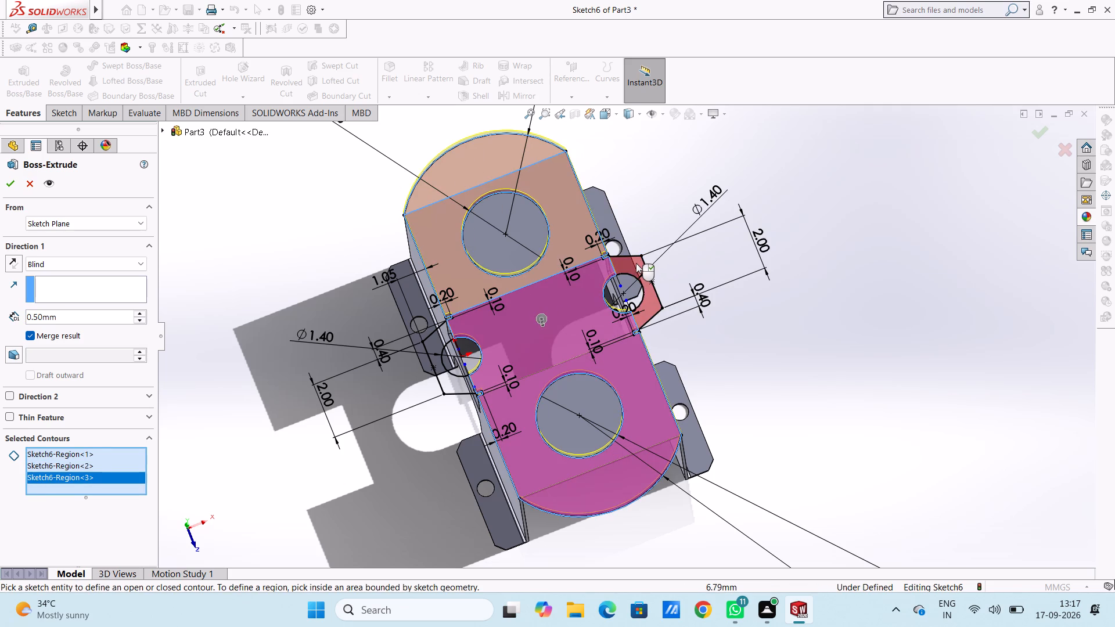
pyautogui.click(636, 263)
pyautogui.click(441, 341)
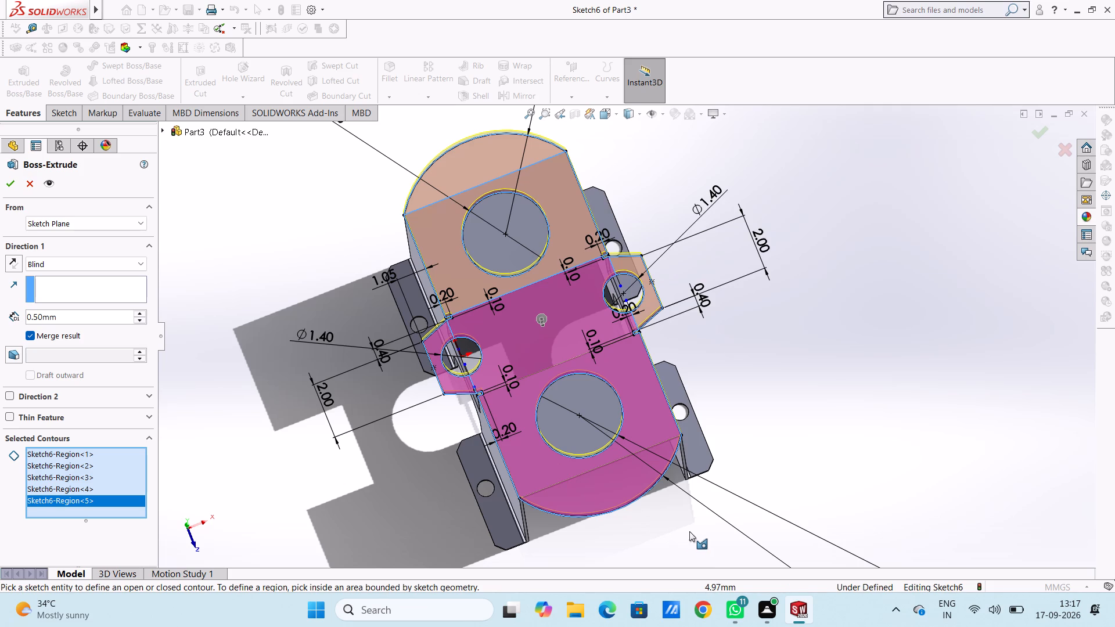
pyautogui.moveTo(689, 531); pyautogui.dragTo(592, 463, button='middle')
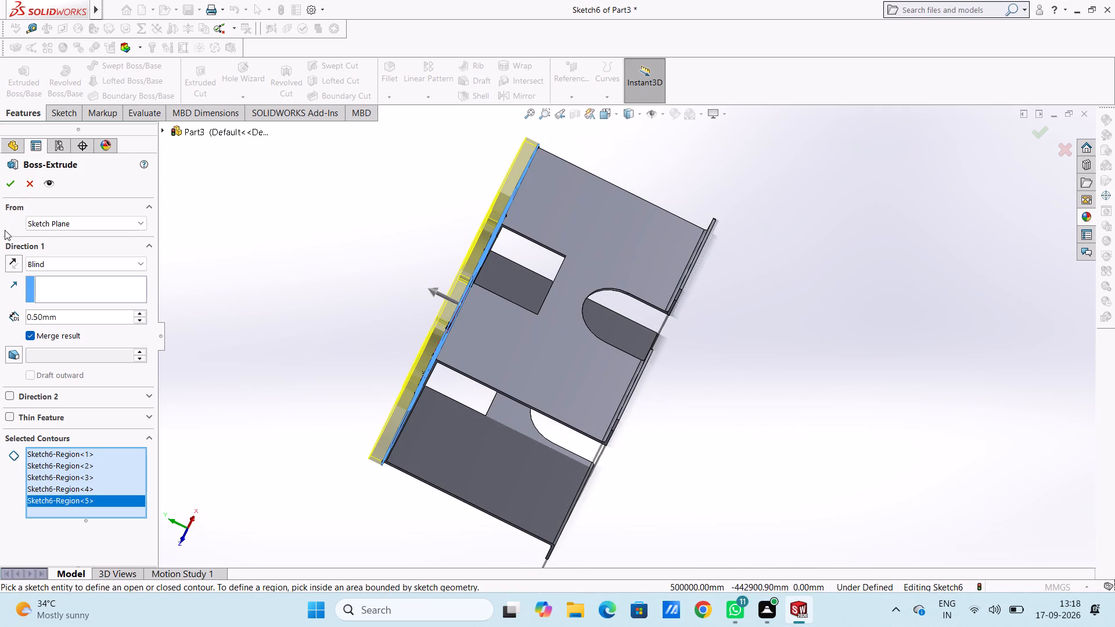
pyautogui.click(14, 266)
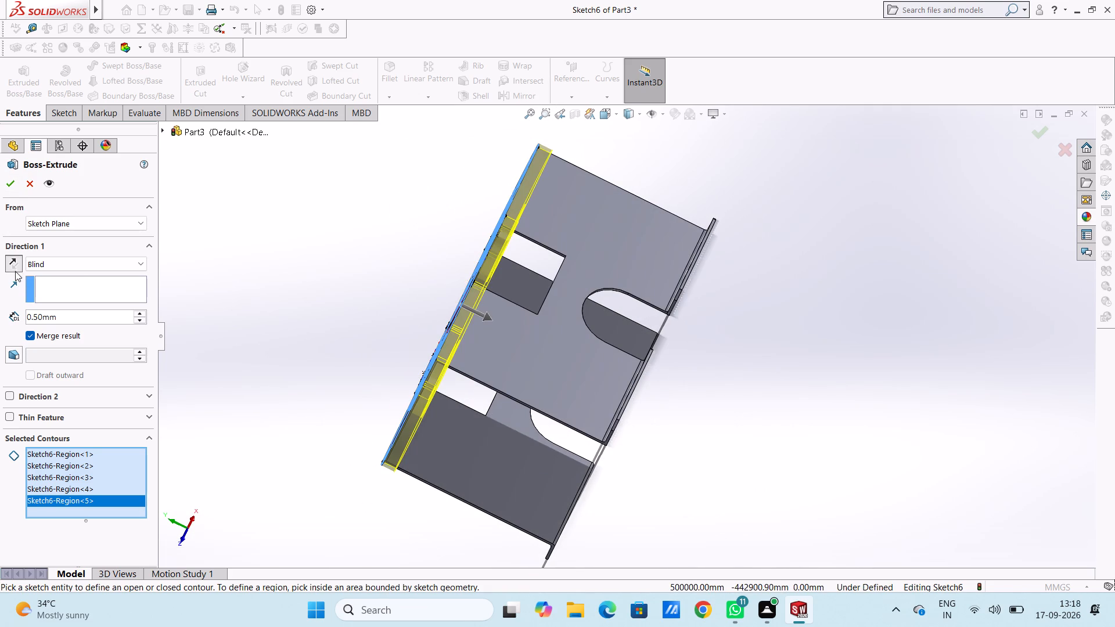
pyautogui.doubleClick(88, 315)
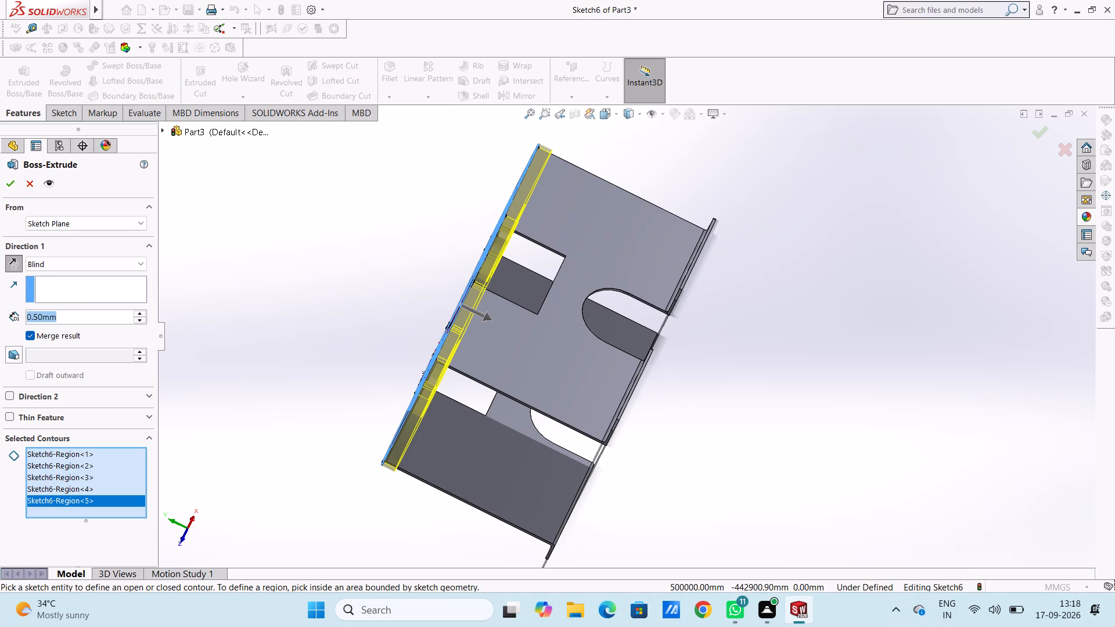
pyautogui.write('0.1')
pyautogui.press('Return')
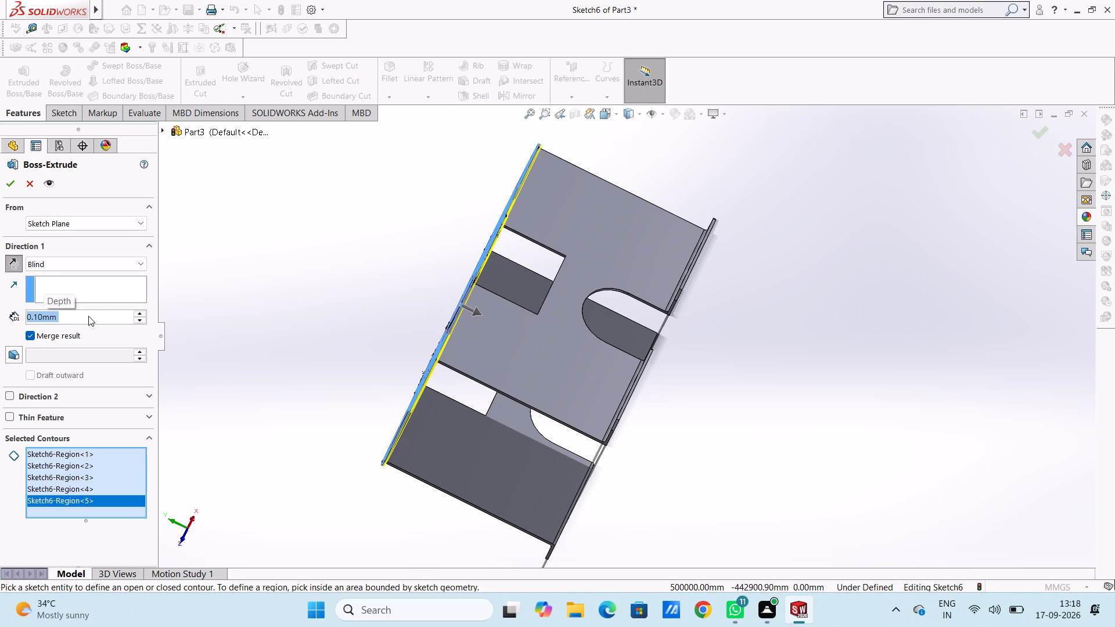
pyautogui.click(13, 182)
pyautogui.click(249, 287)
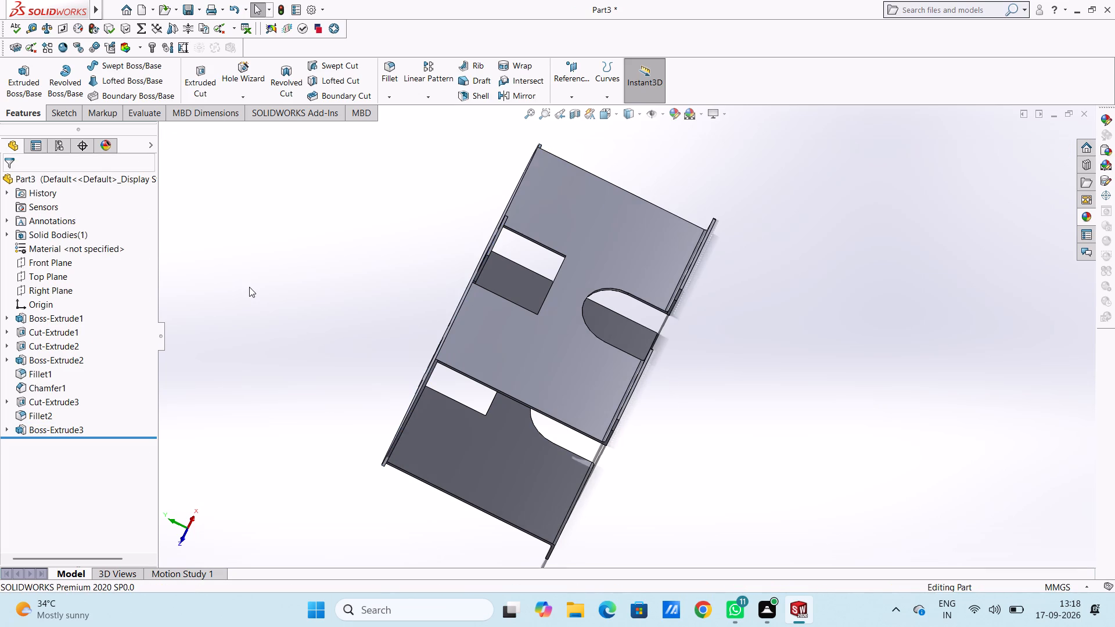
# Start a sketch on the plate's top face and draw a circle of 2 mm radius centred on the upper end arc.
pyautogui.moveTo(244, 289); pyautogui.dragTo(383, 311, button='middle')
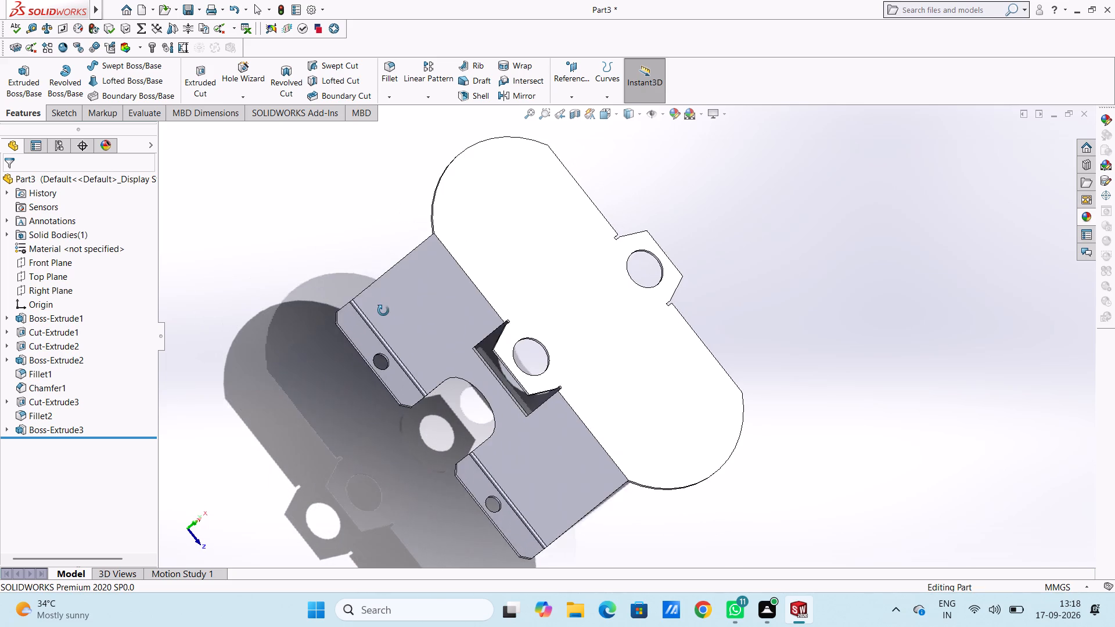
pyautogui.moveTo(383, 311); pyautogui.dragTo(362, 312, button='middle')
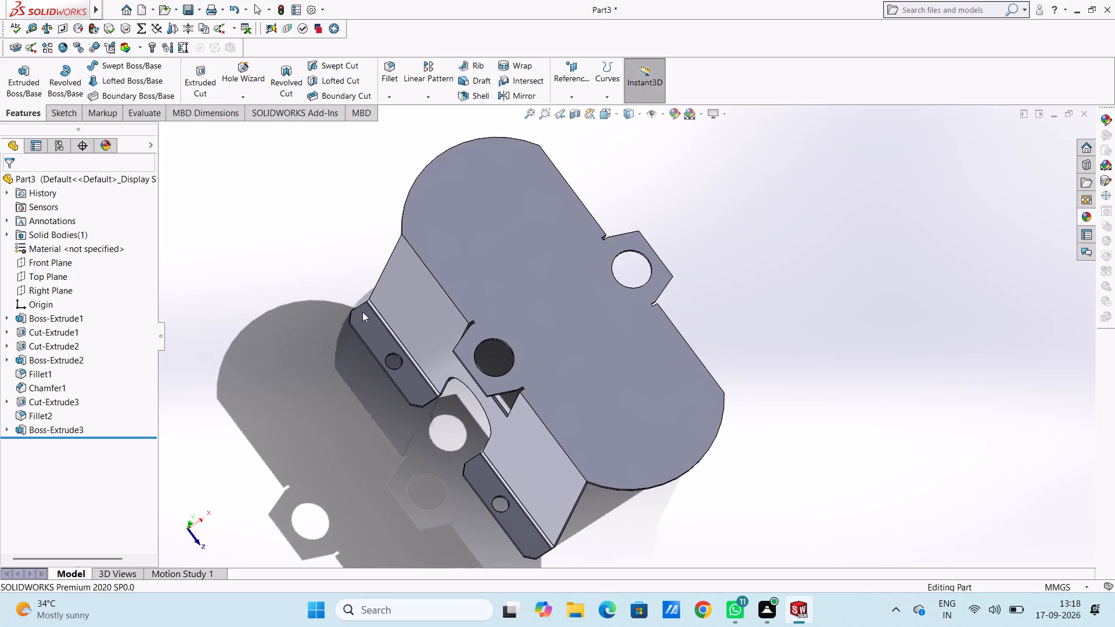
pyautogui.moveTo(263, 315); pyautogui.dragTo(222, 331, button='middle')
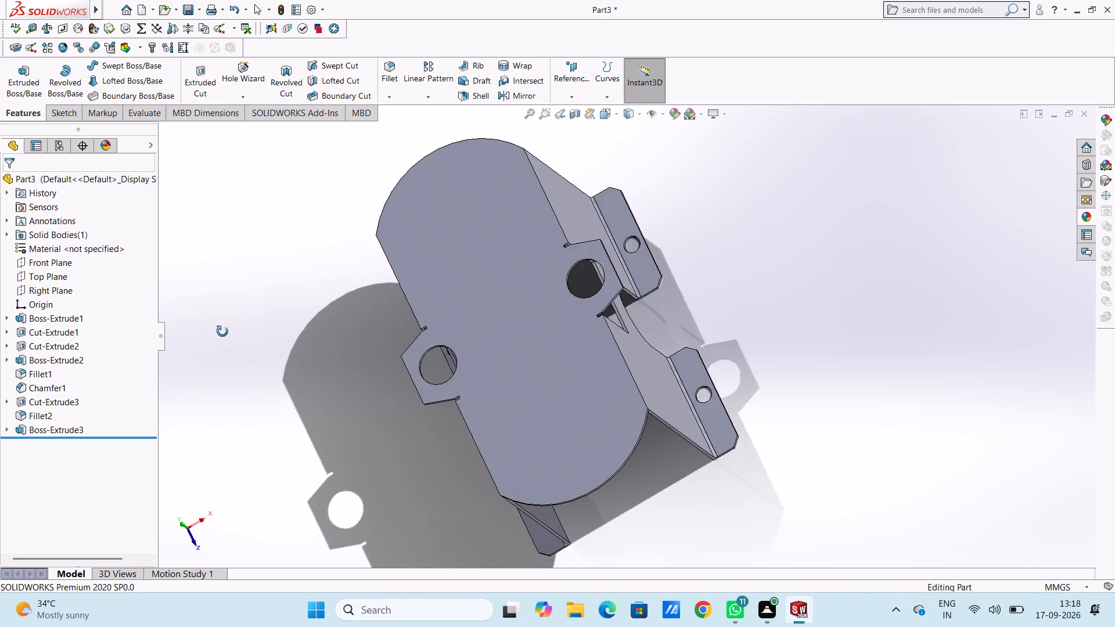
pyautogui.moveTo(222, 331); pyautogui.dragTo(240, 345, button='middle')
pyautogui.moveTo(285, 313); pyautogui.dragTo(306, 251, button='middle')
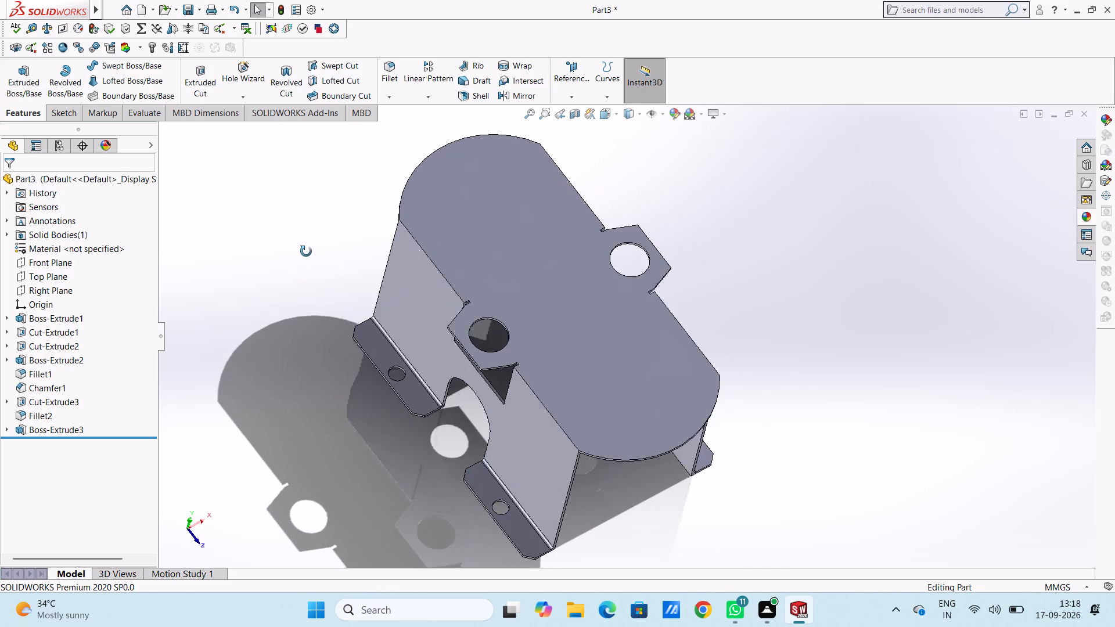
pyautogui.moveTo(306, 251); pyautogui.dragTo(310, 250, button='middle')
pyautogui.scroll(-1, 461, 235)
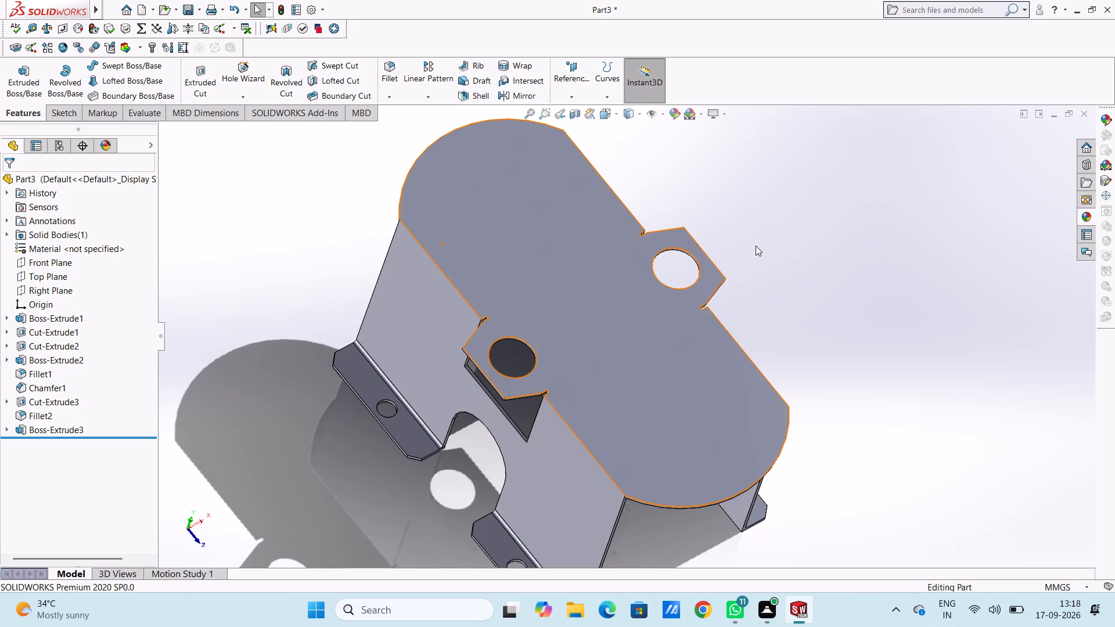
pyautogui.hotkey('ctrl', '5')
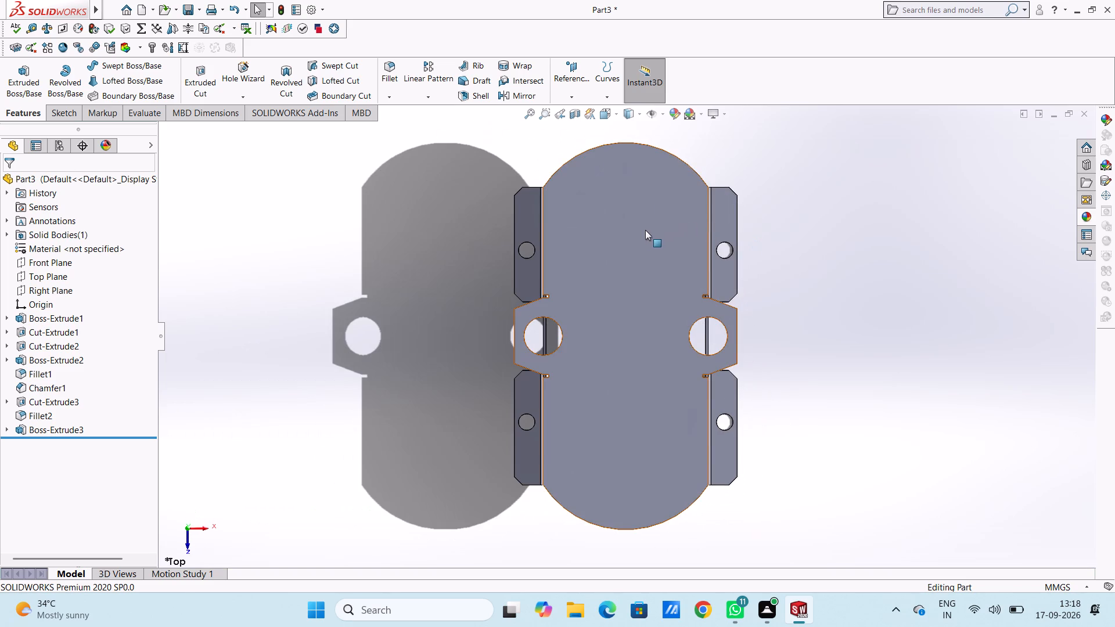
pyautogui.click(637, 233)
pyautogui.click(689, 200)
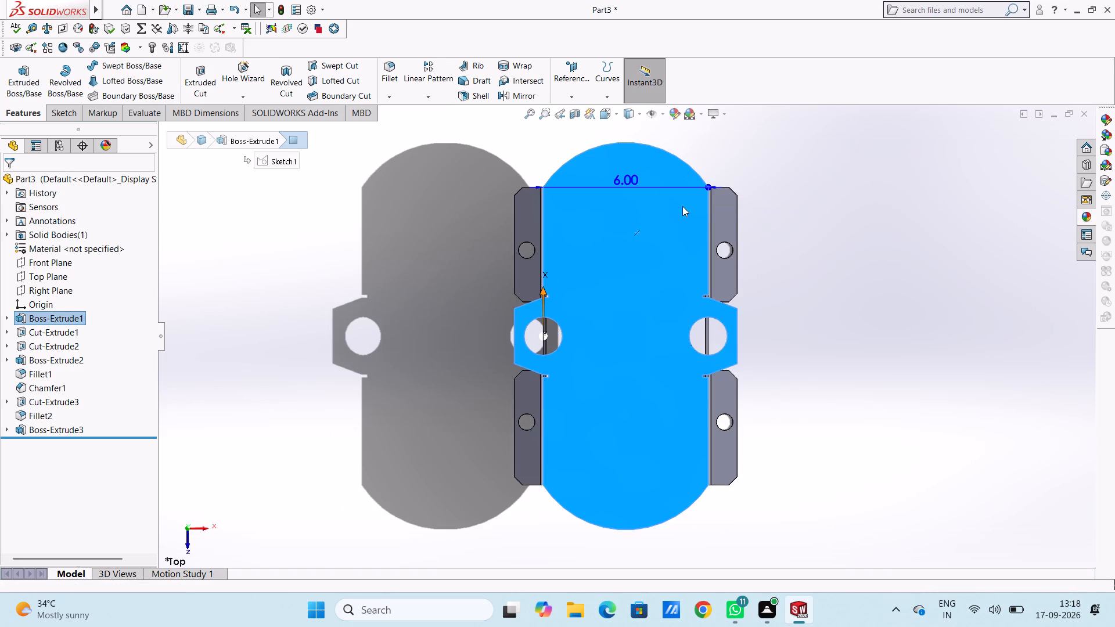
pyautogui.click(345, 223)
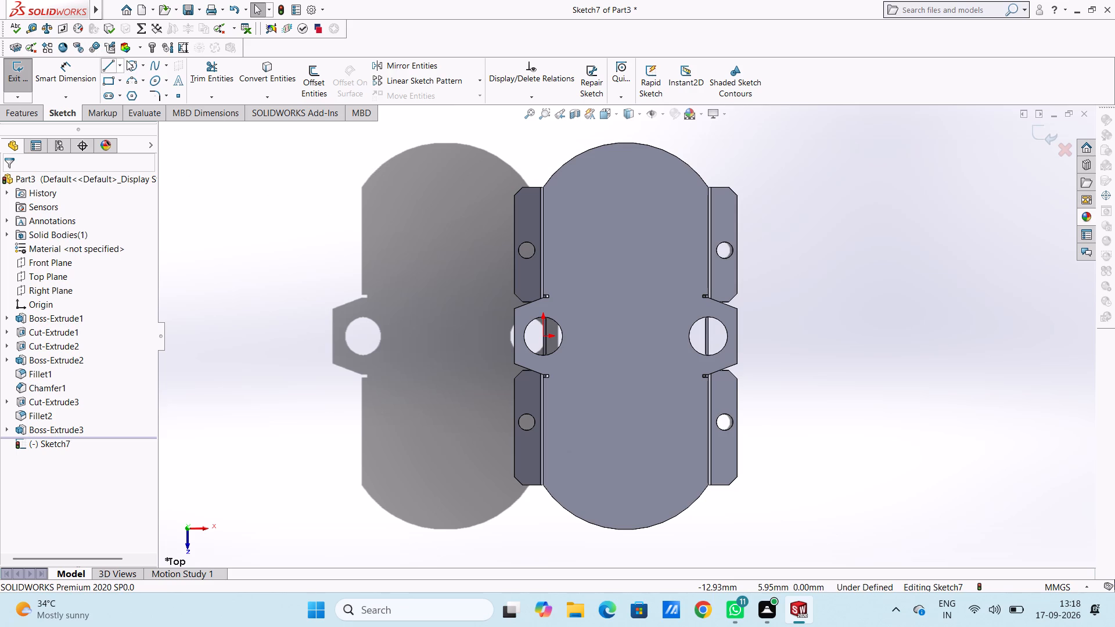
pyautogui.click(130, 62)
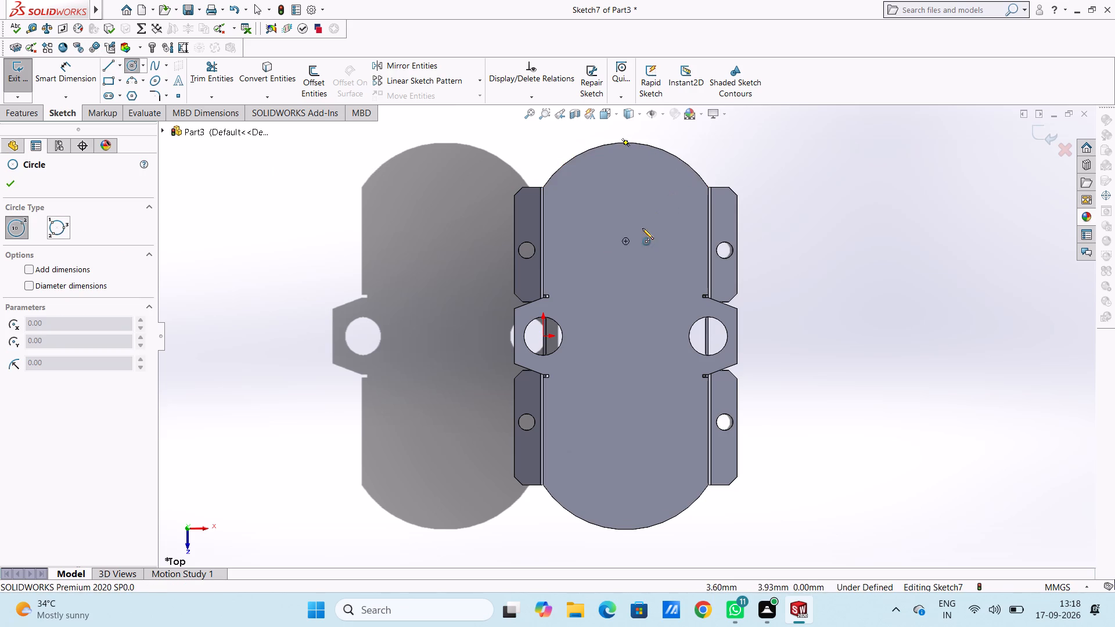
pyautogui.click(623, 240)
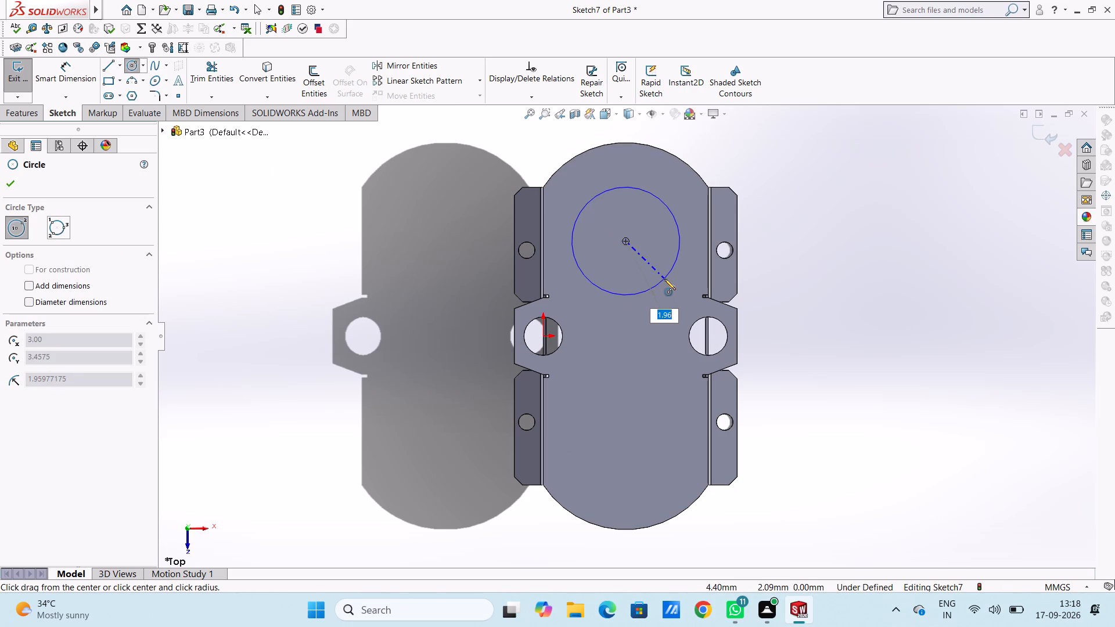
pyautogui.press('2')
pyautogui.press('Return')
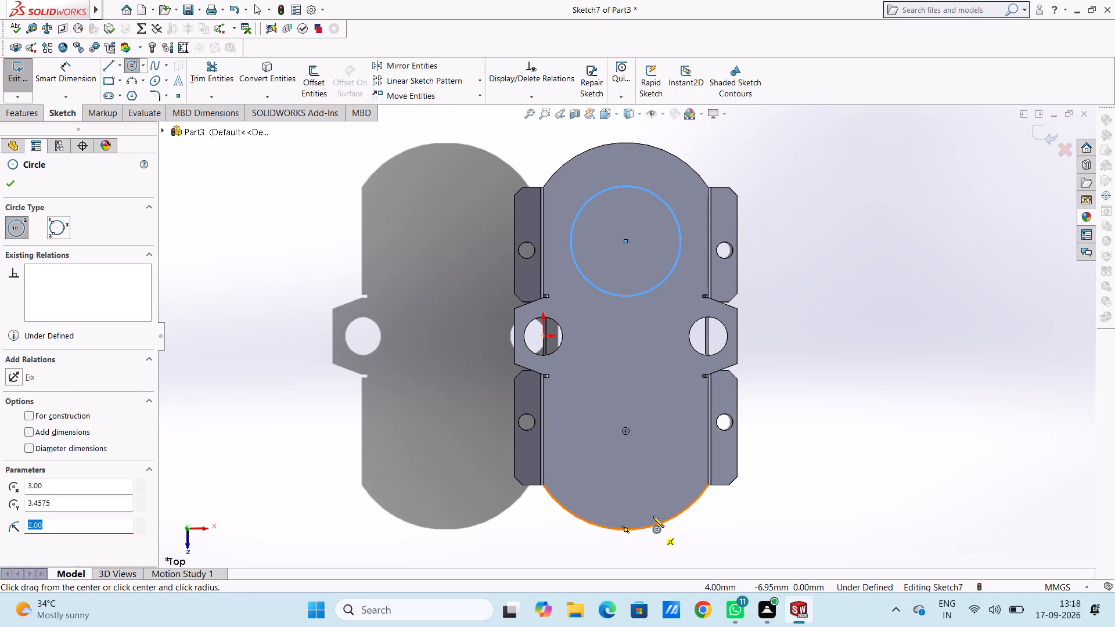
# Draw a second circle of 2 mm radius centred on the plate's lower end arc.
pyautogui.click(627, 428)
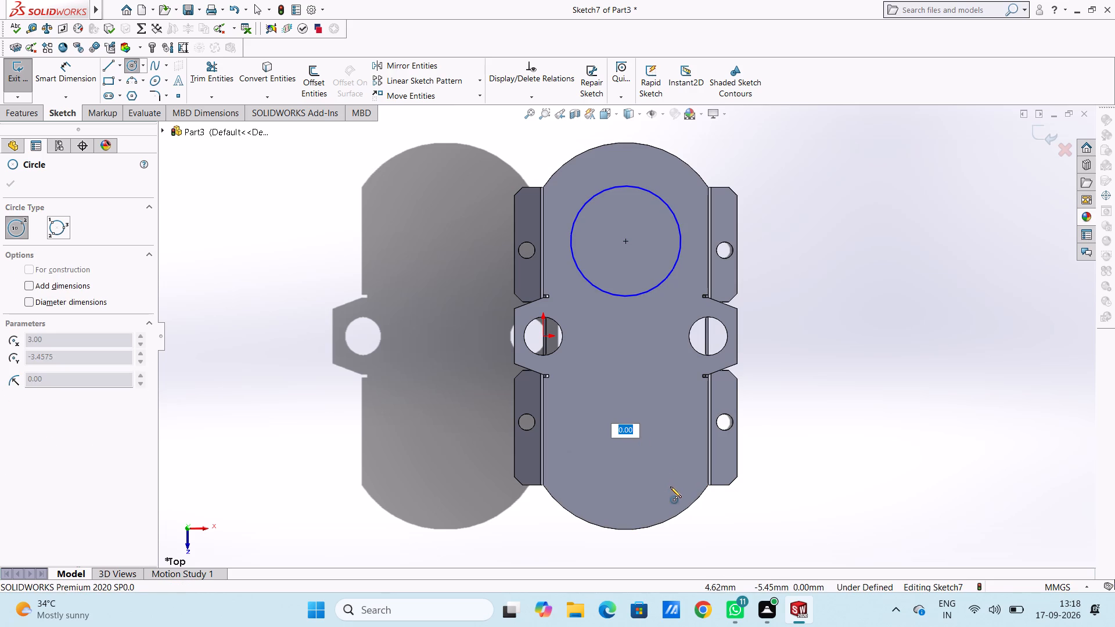
pyautogui.press('2')
pyautogui.press('Return')
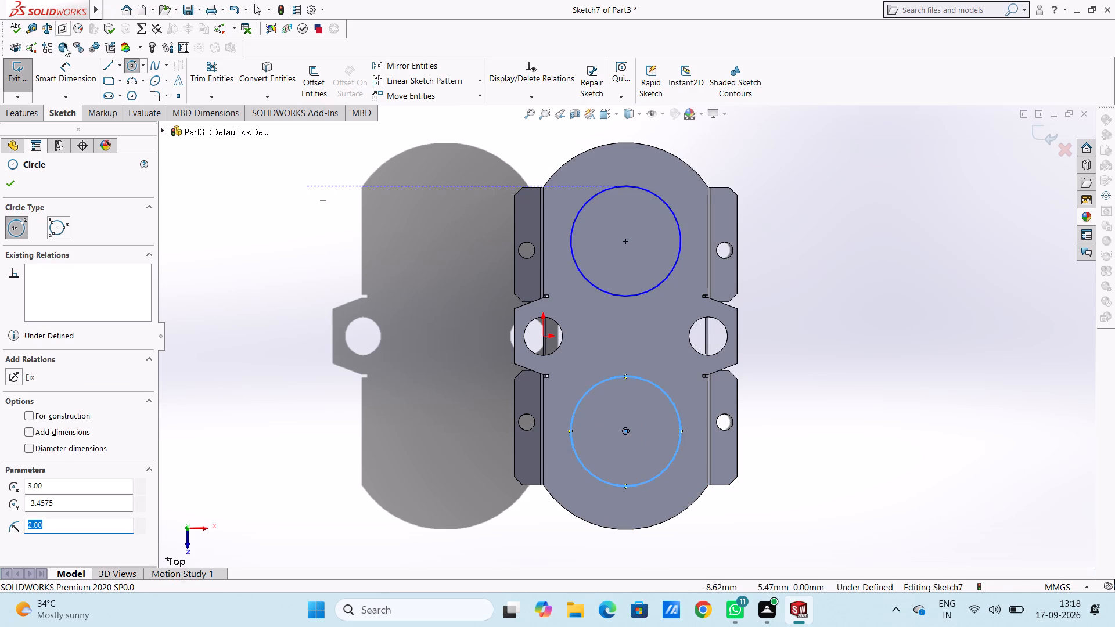
# Dimension the diameters of the upper and lower circles on the plate.
pyautogui.click(67, 71)
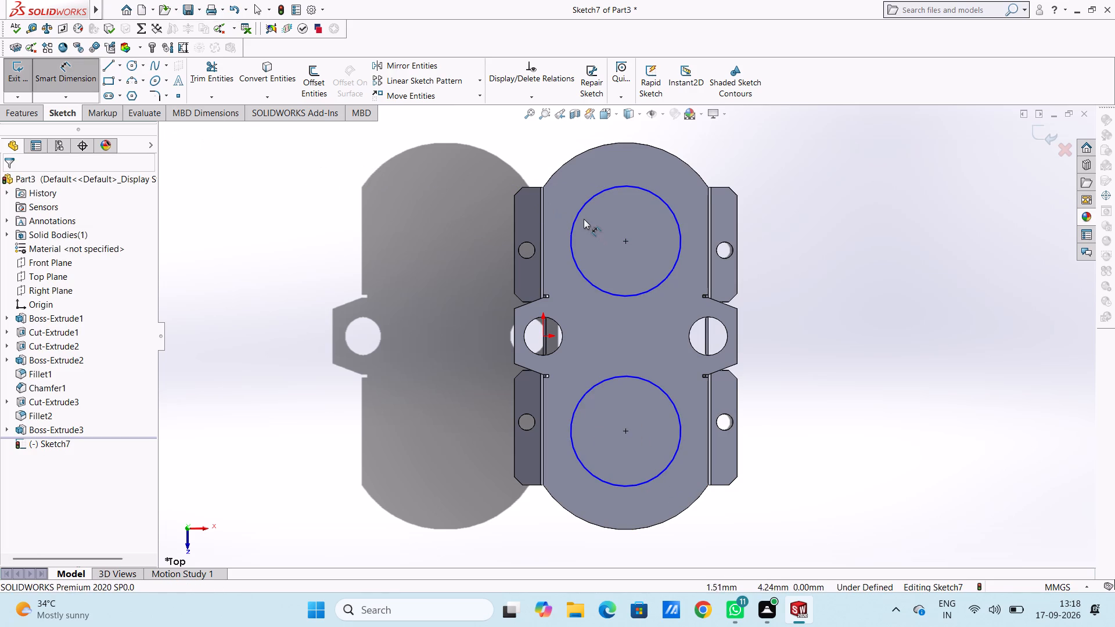
pyautogui.click(578, 213)
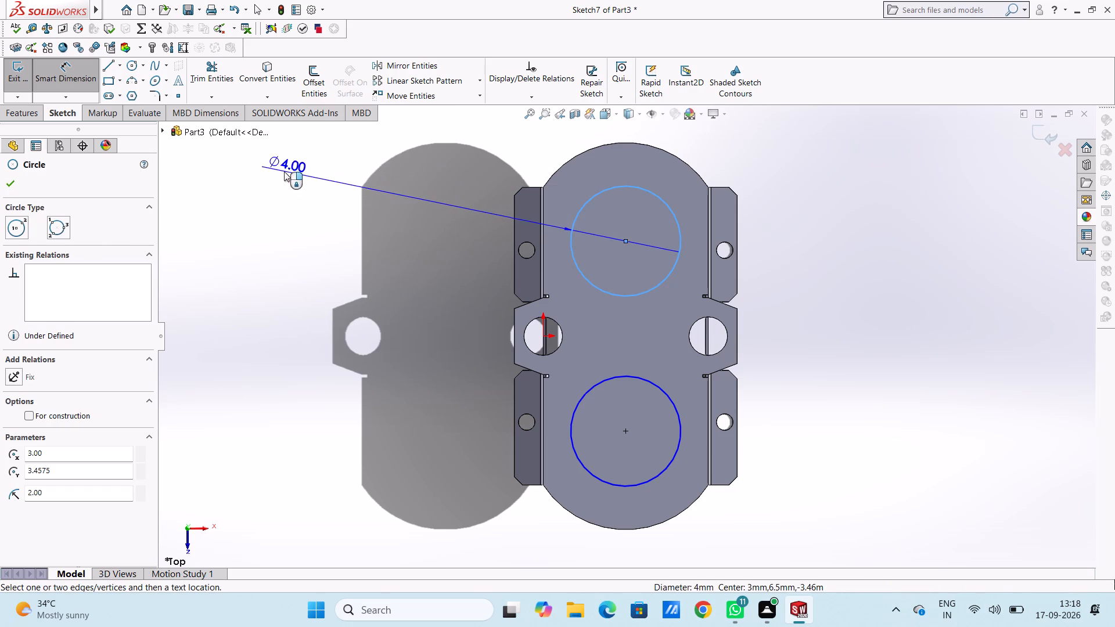
pyautogui.click(283, 170)
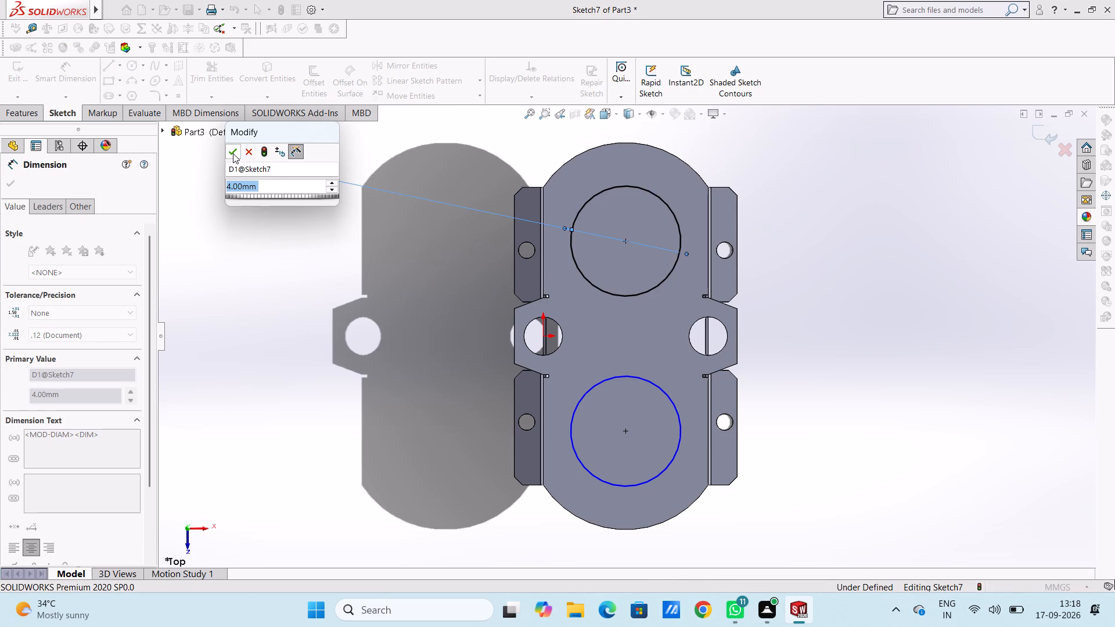
pyautogui.click(233, 153)
pyautogui.click(276, 291)
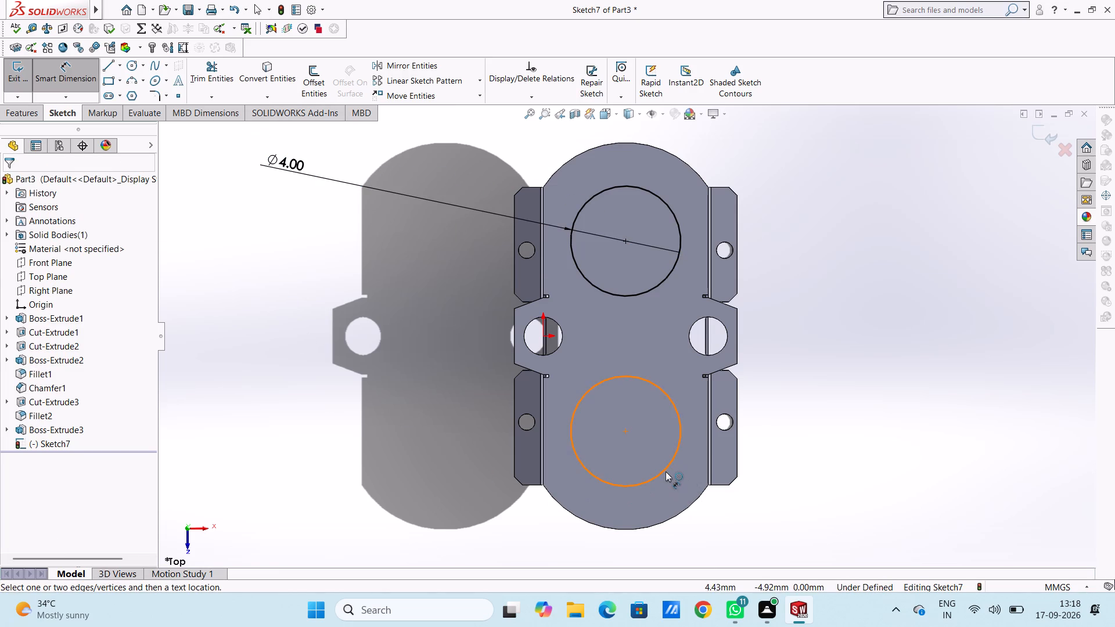
pyautogui.click(666, 471)
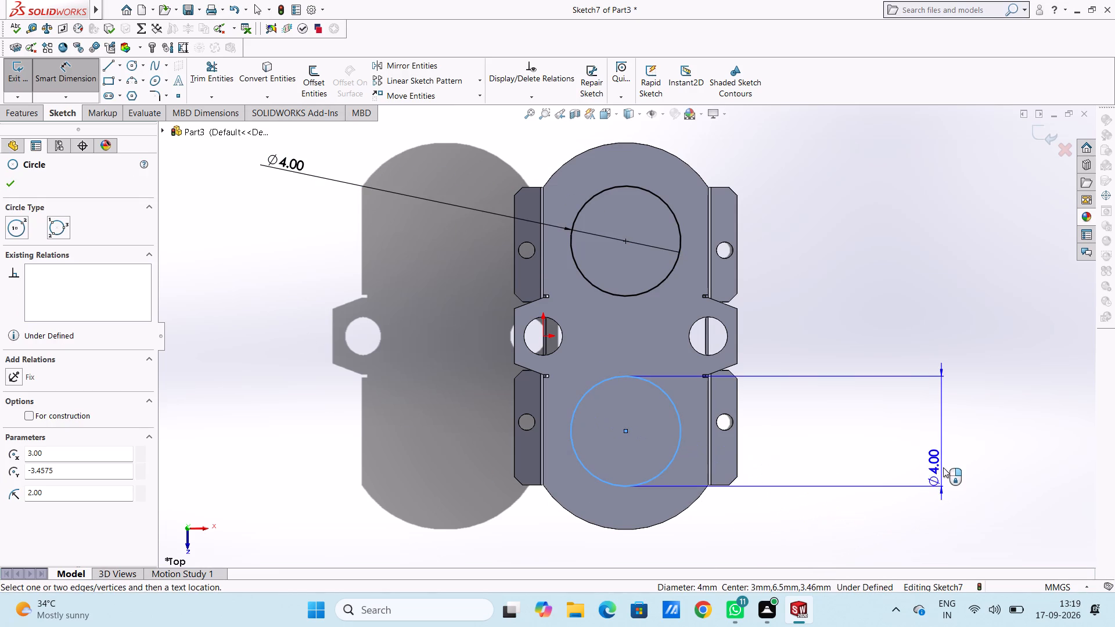
pyautogui.click(945, 466)
pyautogui.click(894, 452)
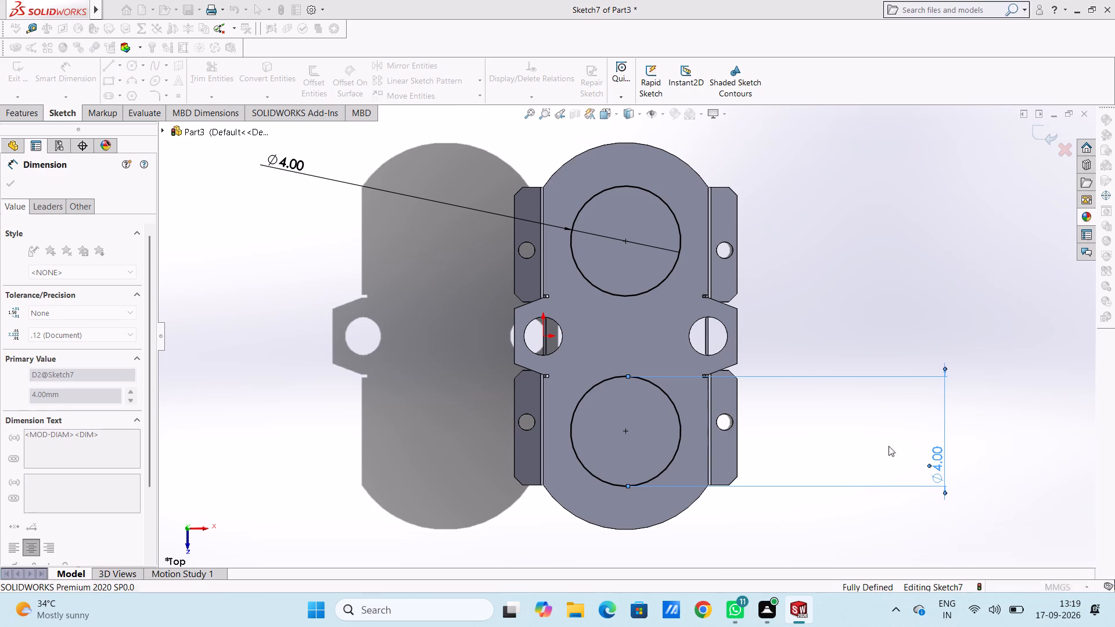
pyautogui.click(875, 430)
# Cut-extrude the two 4 mm circles 0.5 mm deep through the top plate.
pyautogui.moveTo(875, 430); pyautogui.dragTo(837, 344, button='middle')
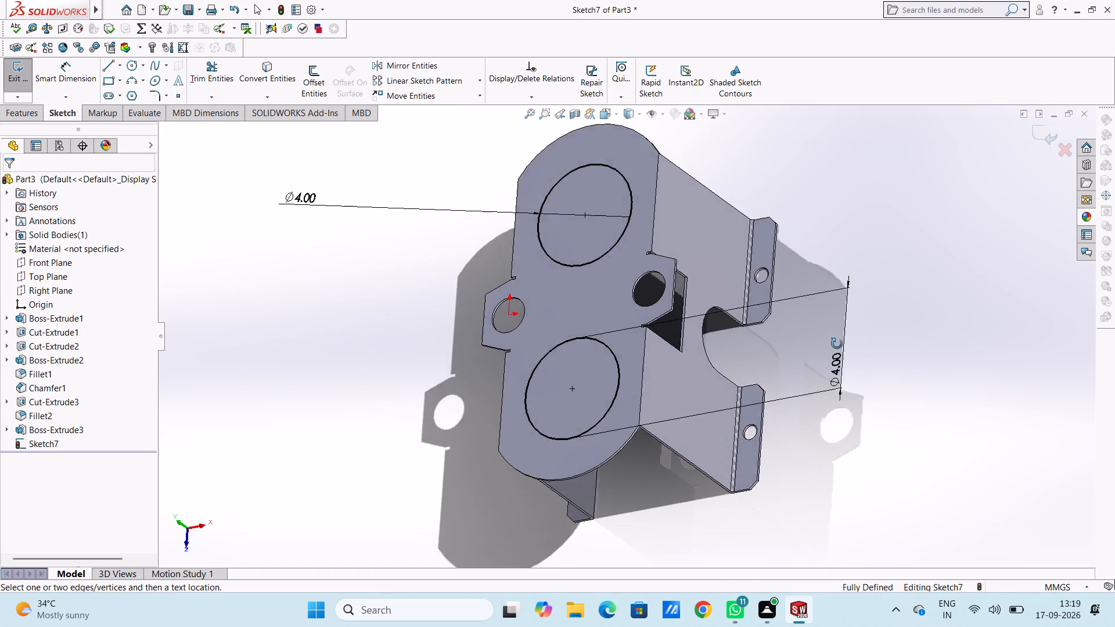
pyautogui.moveTo(837, 344); pyautogui.dragTo(841, 331, button='middle')
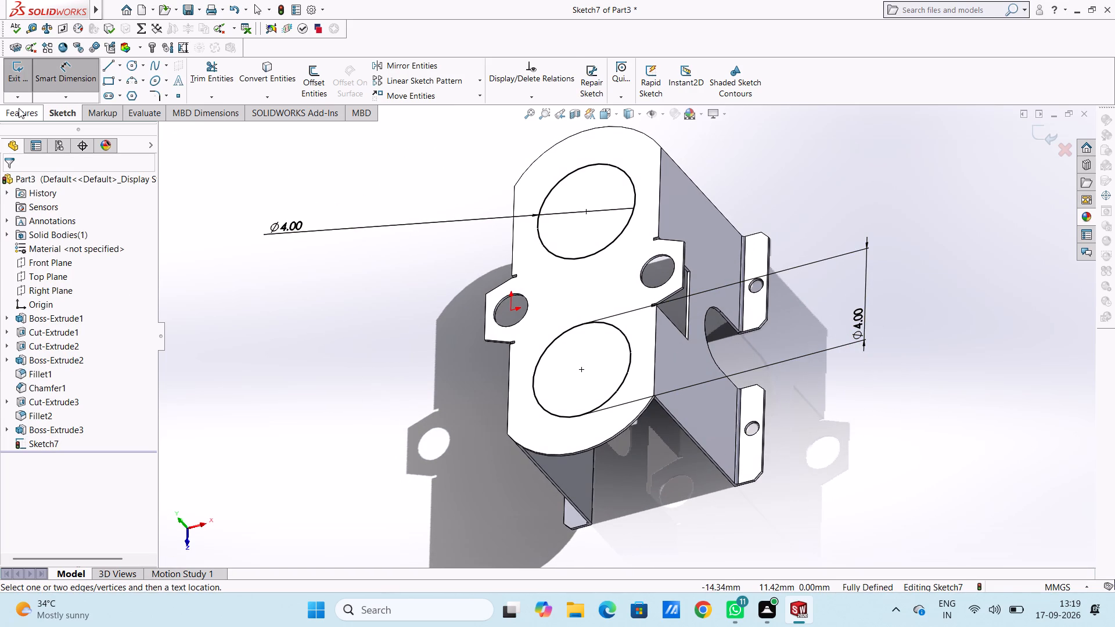
pyautogui.click(19, 109)
pyautogui.click(200, 77)
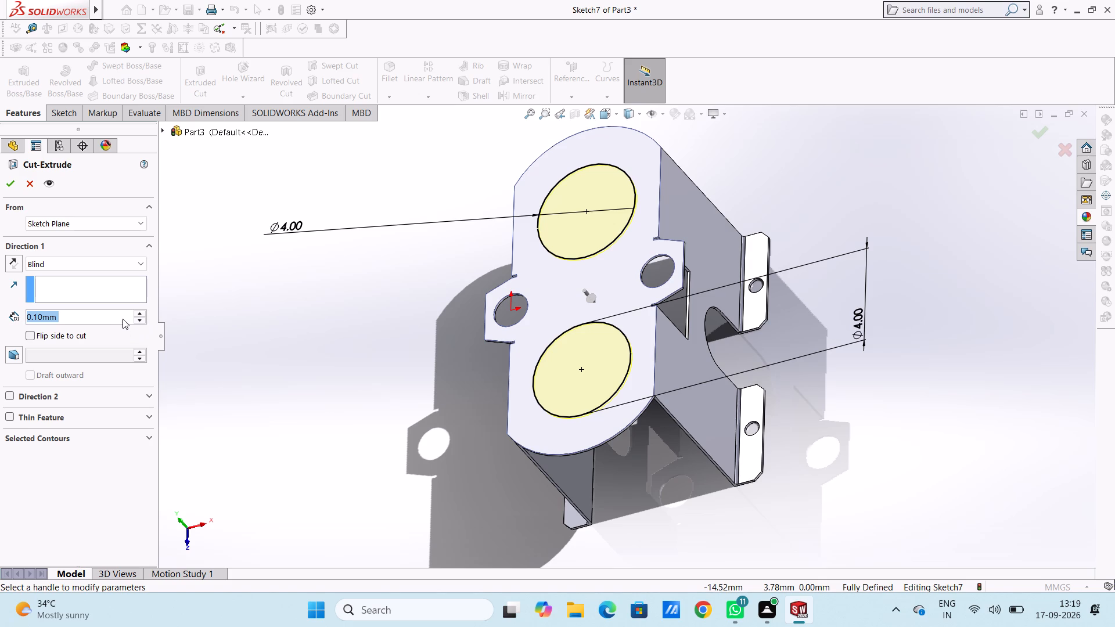
pyautogui.write('0.5')
pyautogui.press('Return')
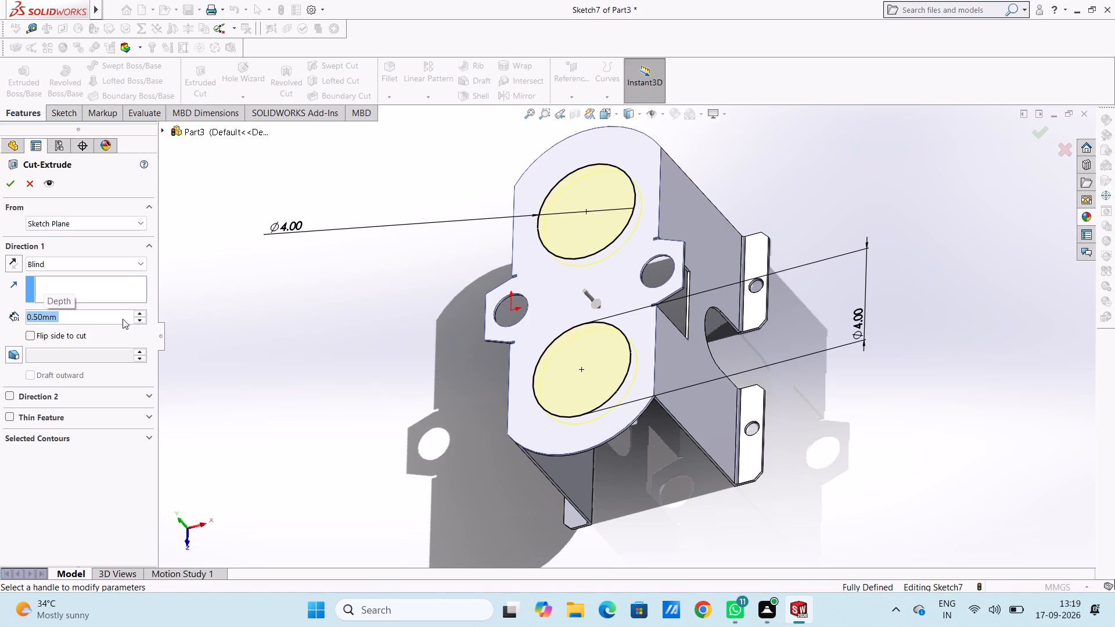
pyautogui.click(12, 185)
pyautogui.click(274, 191)
# Fillet the four straight edges where the top plate meets the two side walls with a 0.1 mm radius.
pyautogui.moveTo(274, 197); pyautogui.dragTo(278, 200, button='middle')
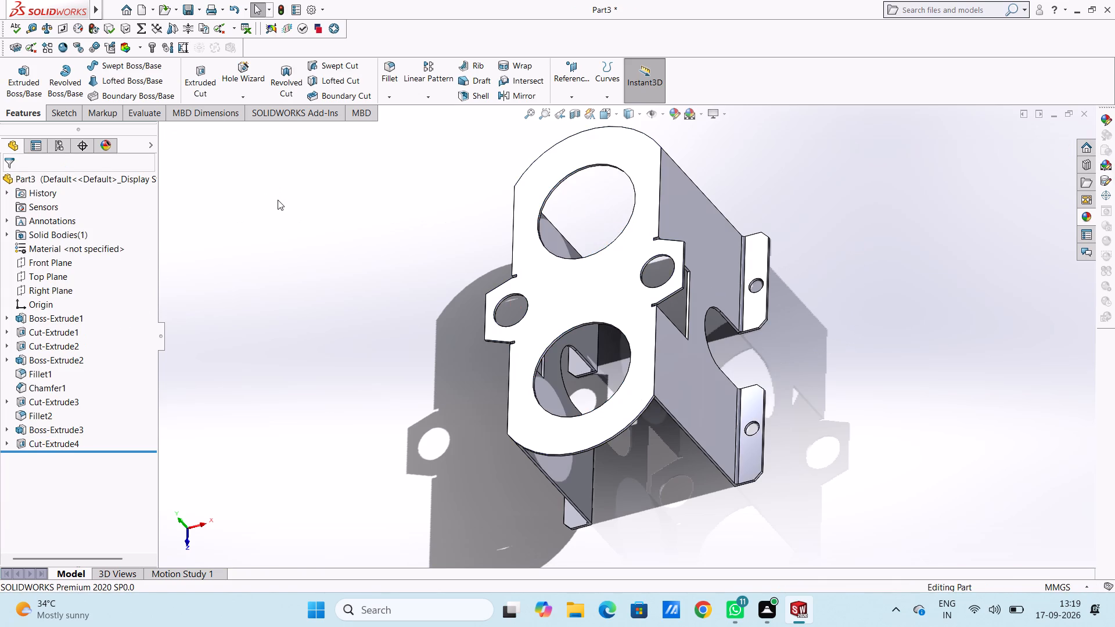
pyautogui.moveTo(278, 200); pyautogui.dragTo(373, 218, button='middle')
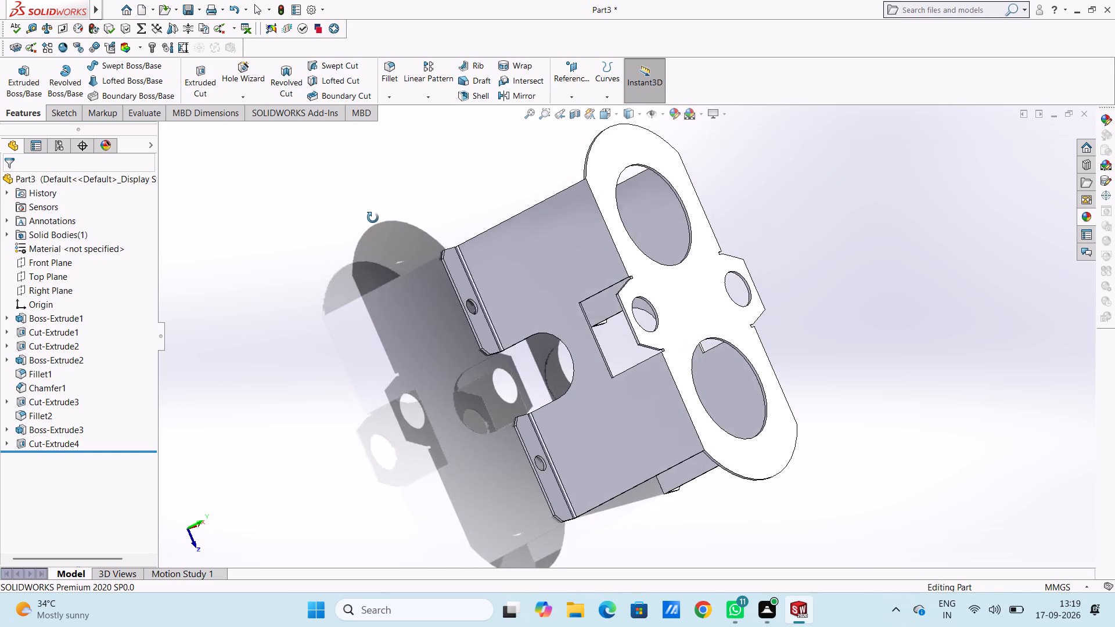
pyautogui.moveTo(373, 218); pyautogui.dragTo(353, 276, button='middle')
pyautogui.scroll(1, 289, 270)
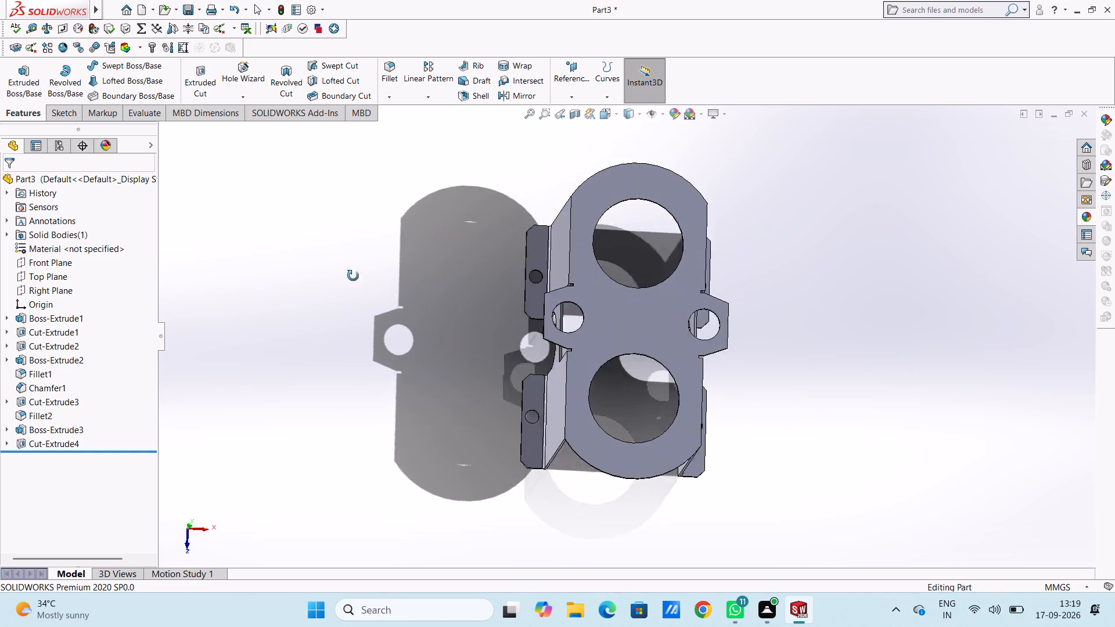
pyautogui.moveTo(353, 276); pyautogui.dragTo(372, 278, button='middle')
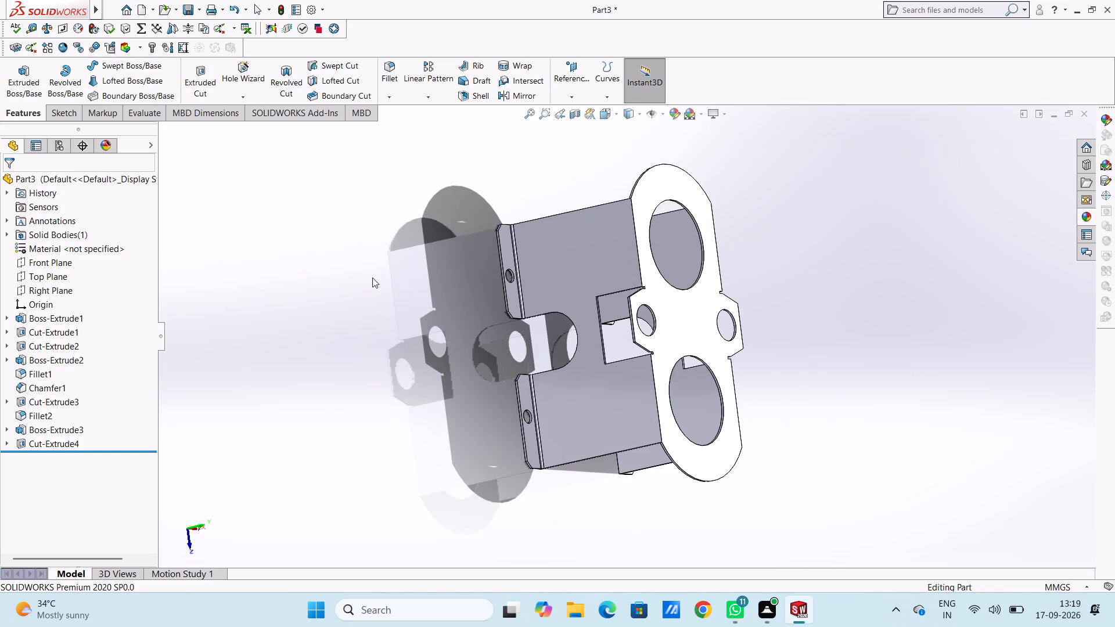
pyautogui.hotkey('ctrl', '7')
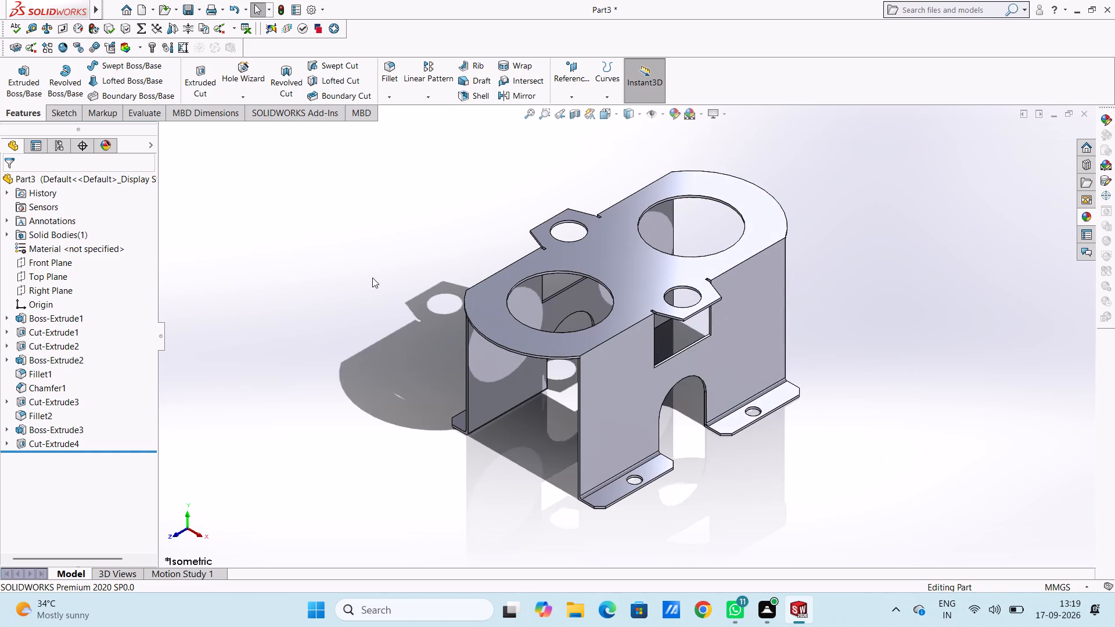
pyautogui.scroll(-5, 765, 264)
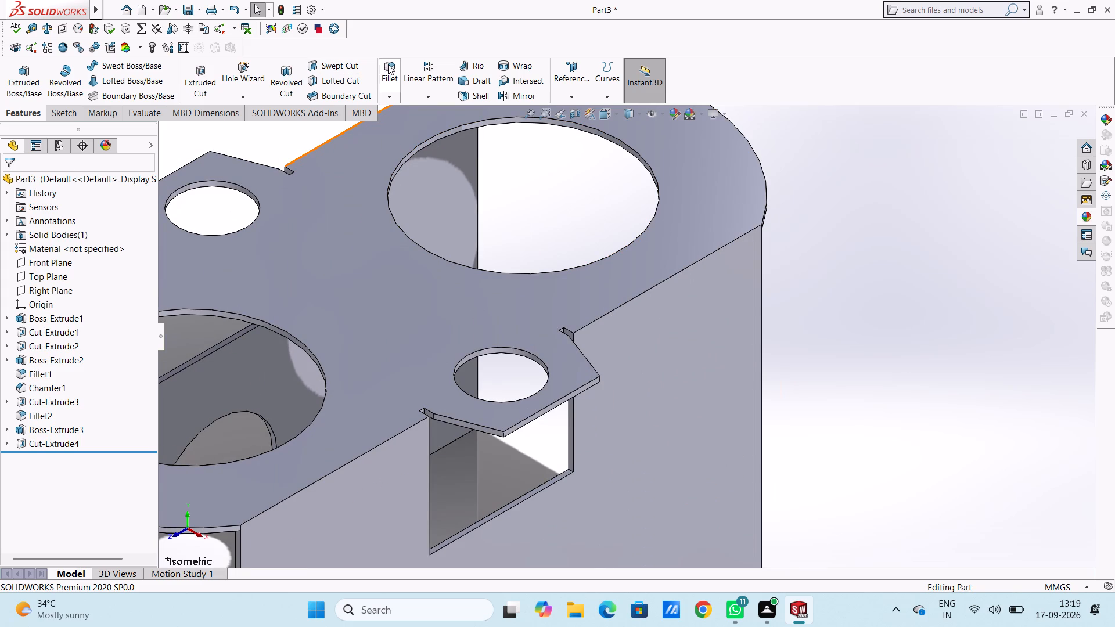
pyautogui.click(388, 64)
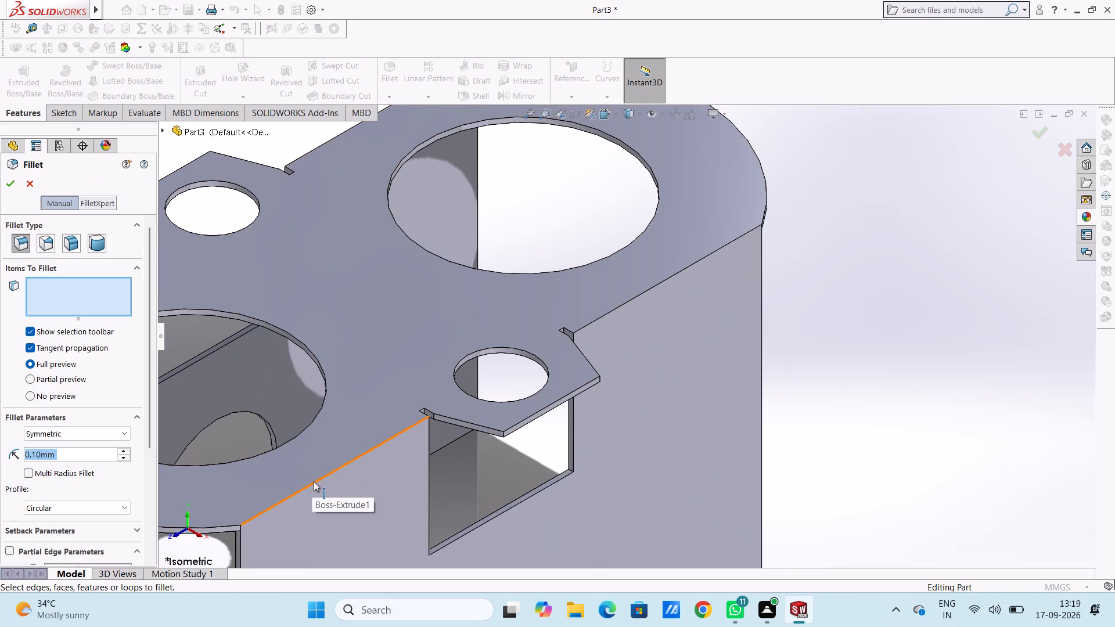
pyautogui.click(314, 481)
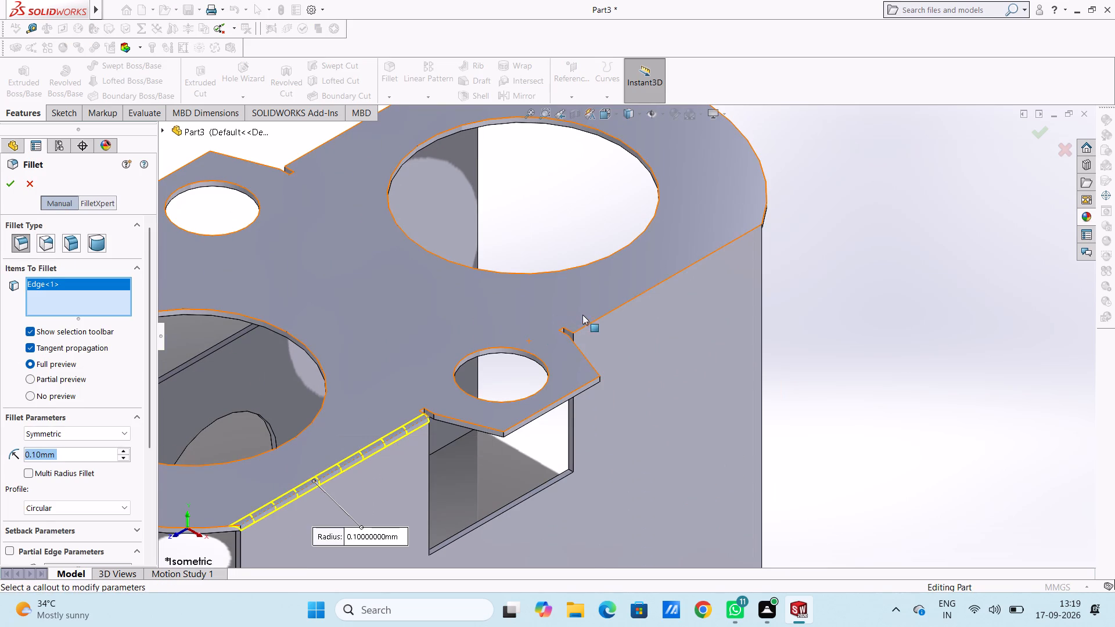
pyautogui.click(591, 326)
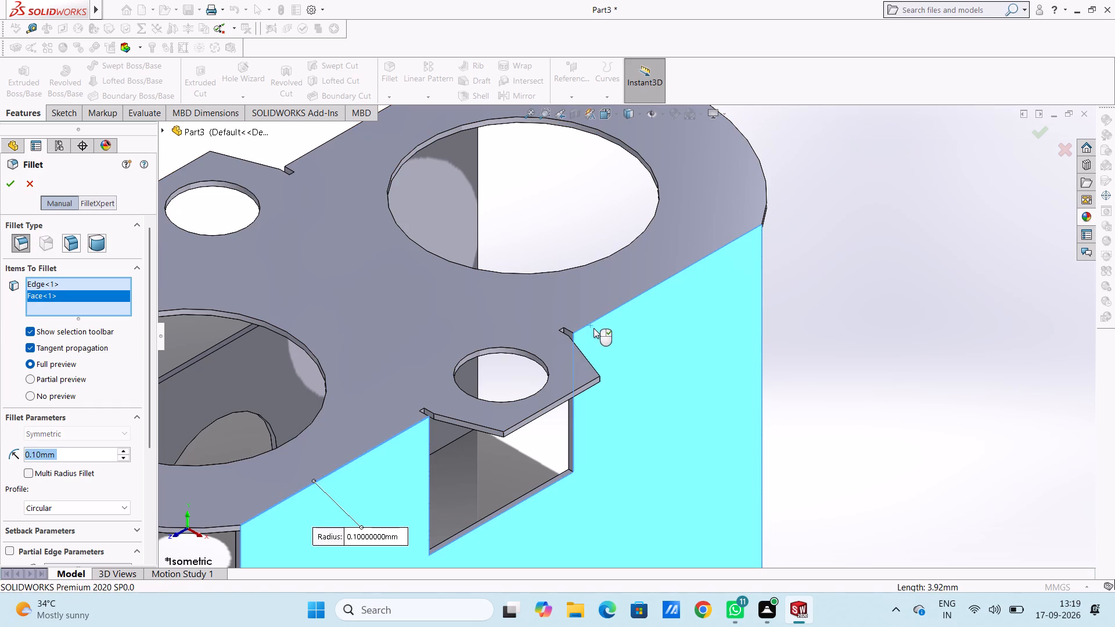
pyautogui.click(706, 333)
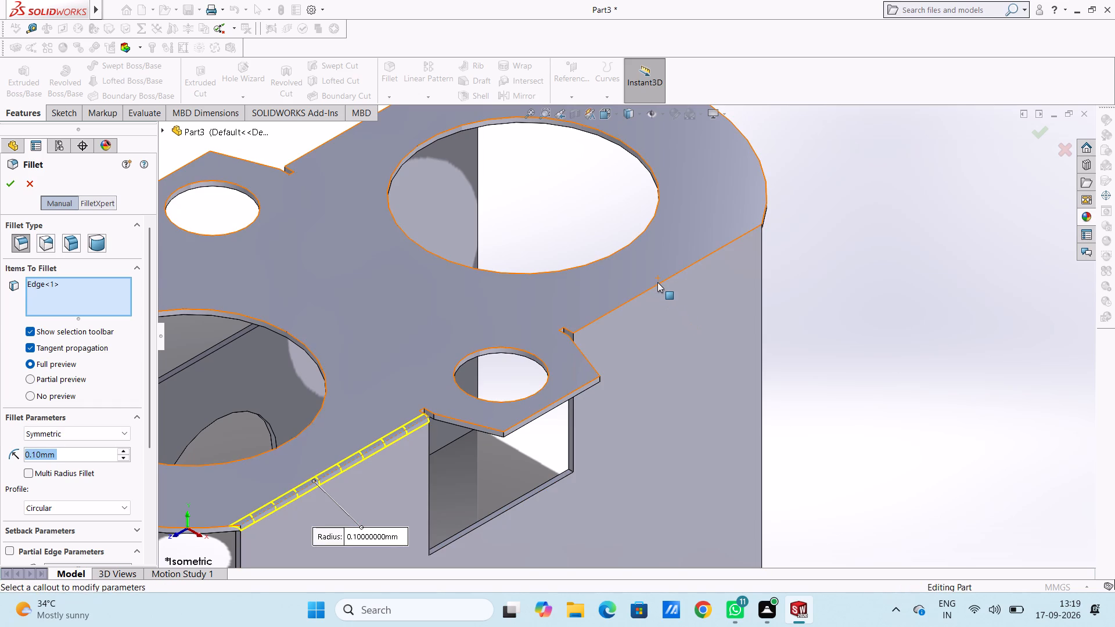
pyautogui.click(660, 283)
pyautogui.scroll(4, 660, 283)
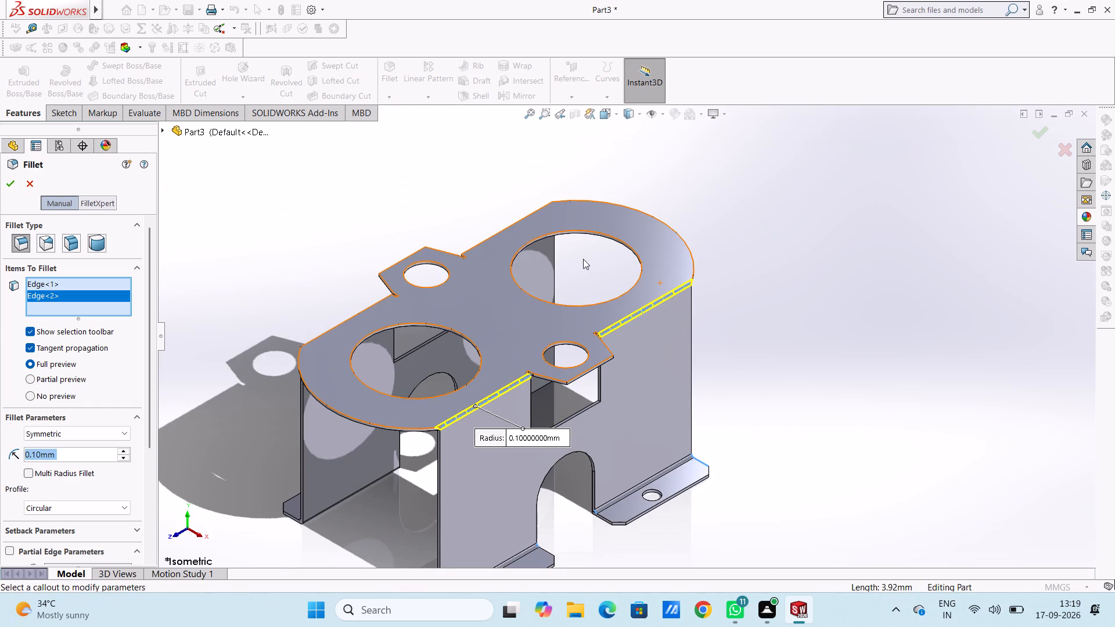
pyautogui.moveTo(299, 251); pyautogui.dragTo(384, 315, button='middle')
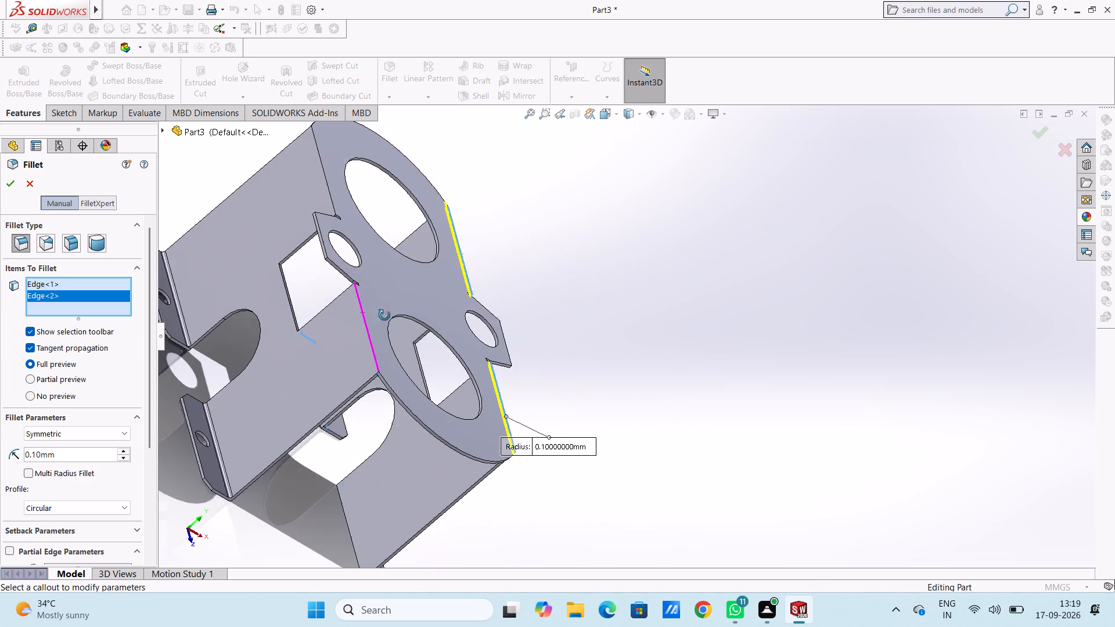
pyautogui.moveTo(384, 315); pyautogui.dragTo(387, 317, button='middle')
pyautogui.middleClick(387, 318)
pyautogui.scroll(-3, 341, 326)
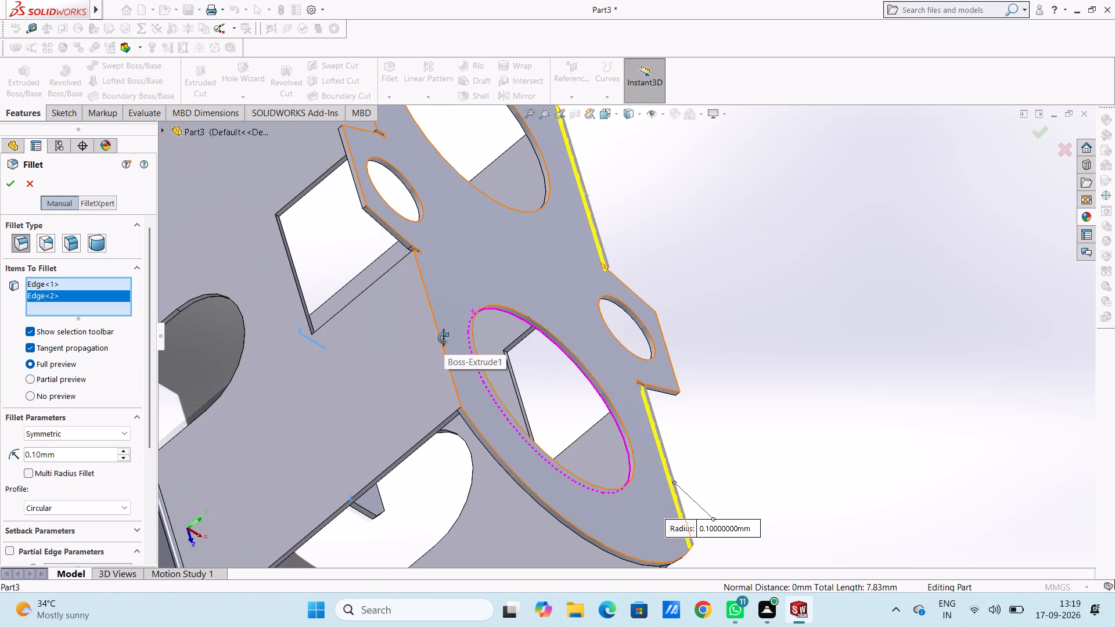
pyautogui.click(442, 341)
pyautogui.scroll(3, 443, 341)
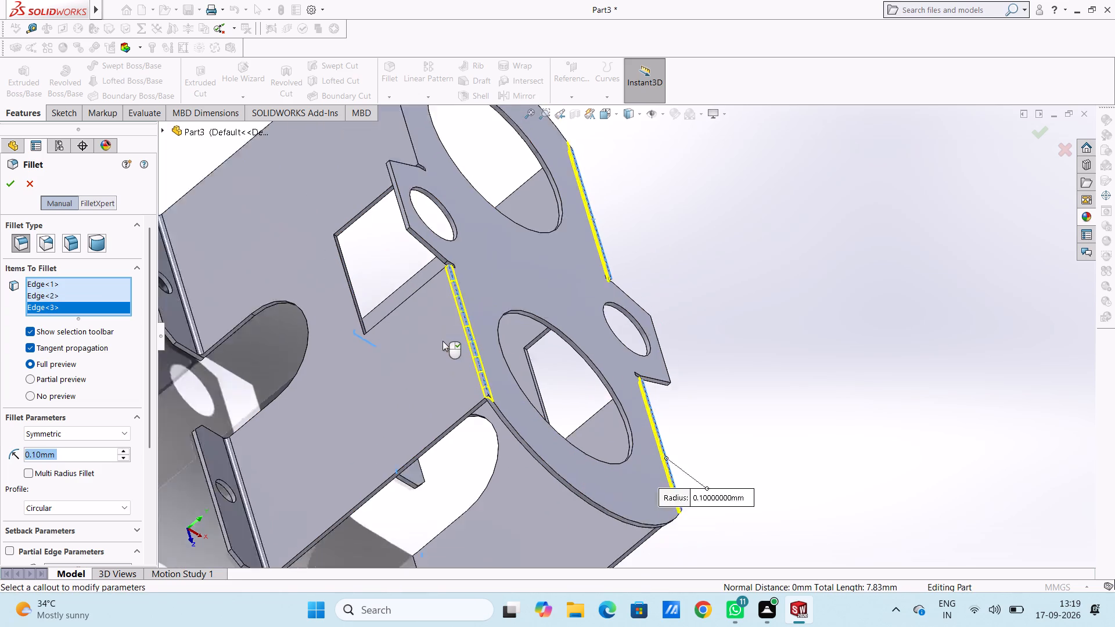
pyautogui.scroll(-3, 473, 162)
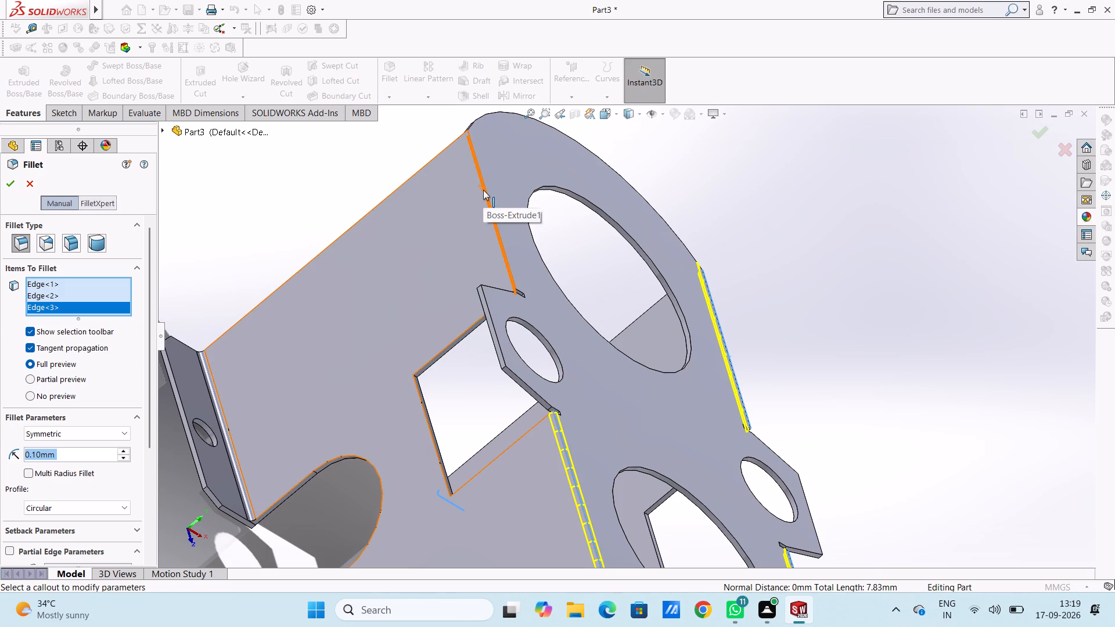
pyautogui.click(483, 190)
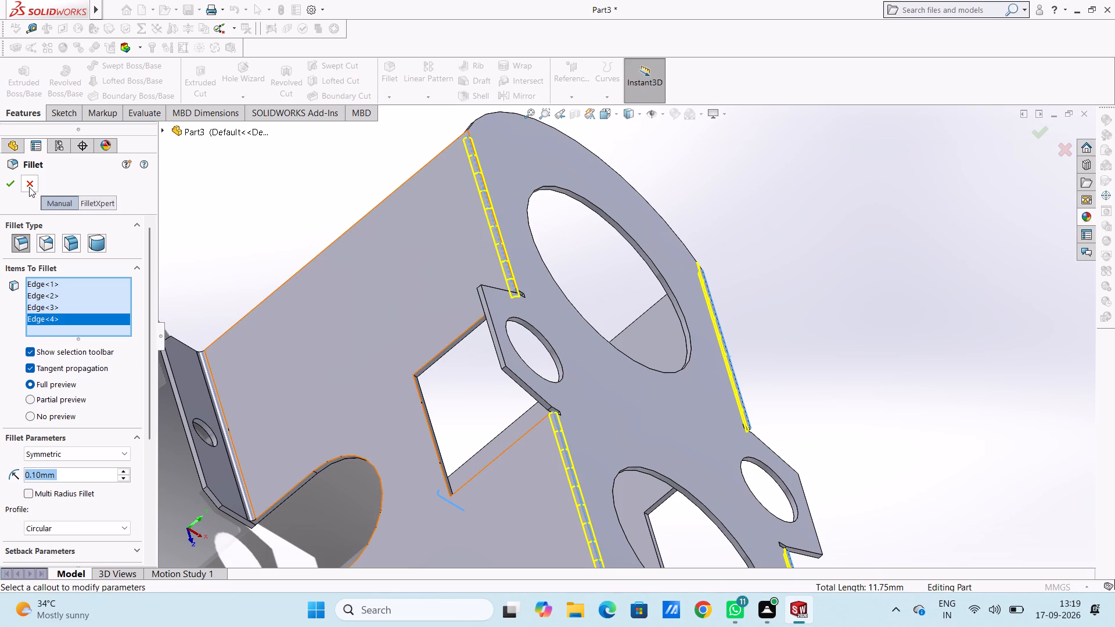
pyautogui.click(13, 187)
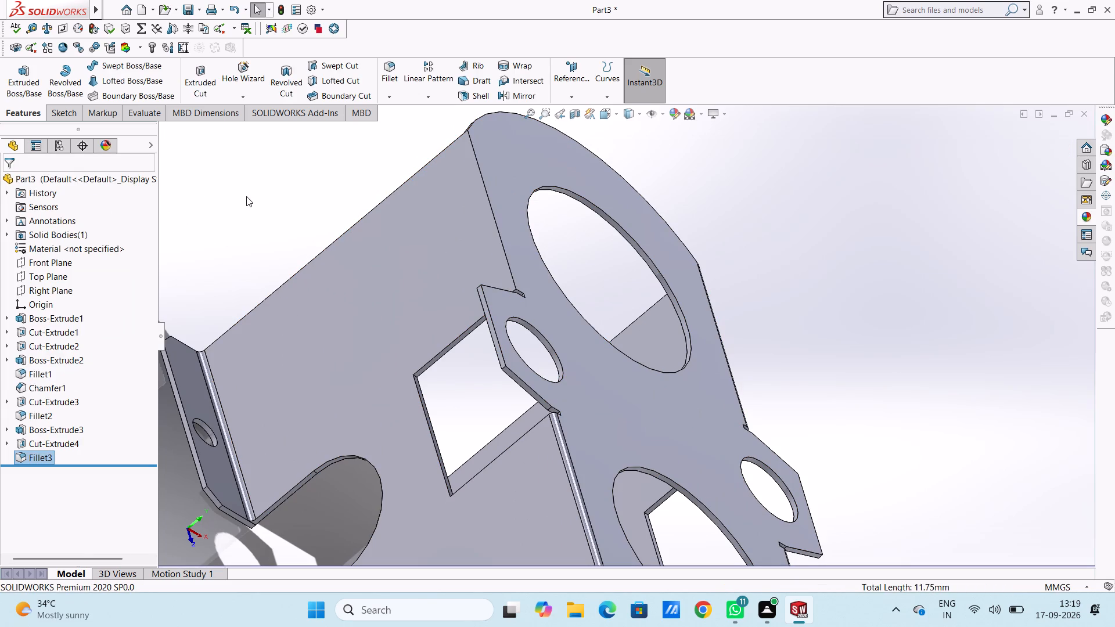
# Add a separate 0.1 mm fillet to the remaining sharp straight edge between the top plate and the side wall.
pyautogui.click(393, 70)
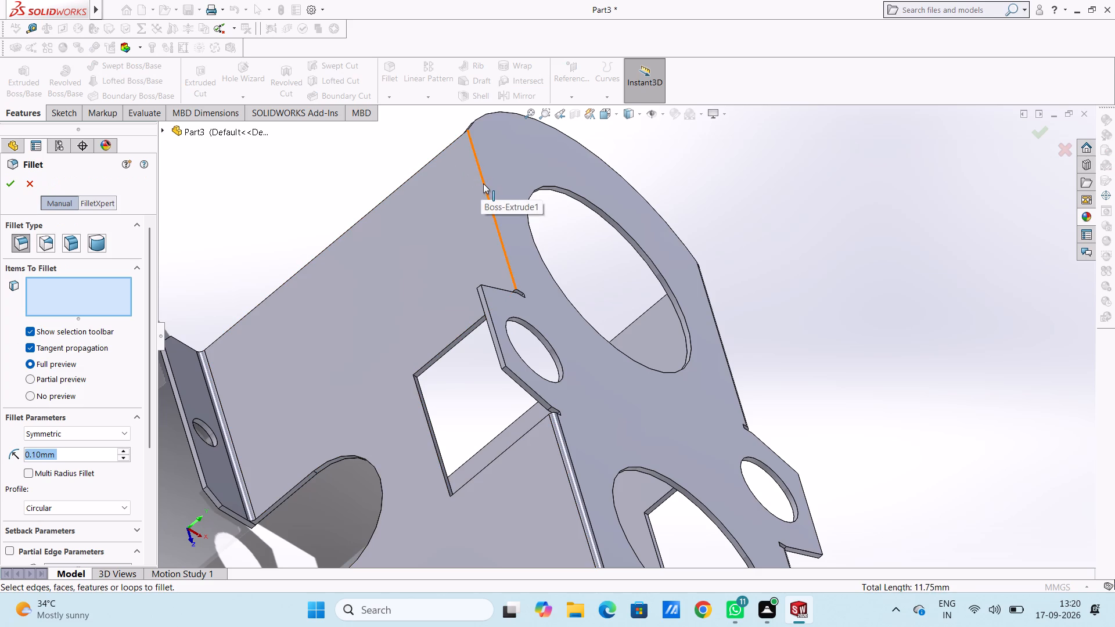
pyautogui.click(483, 183)
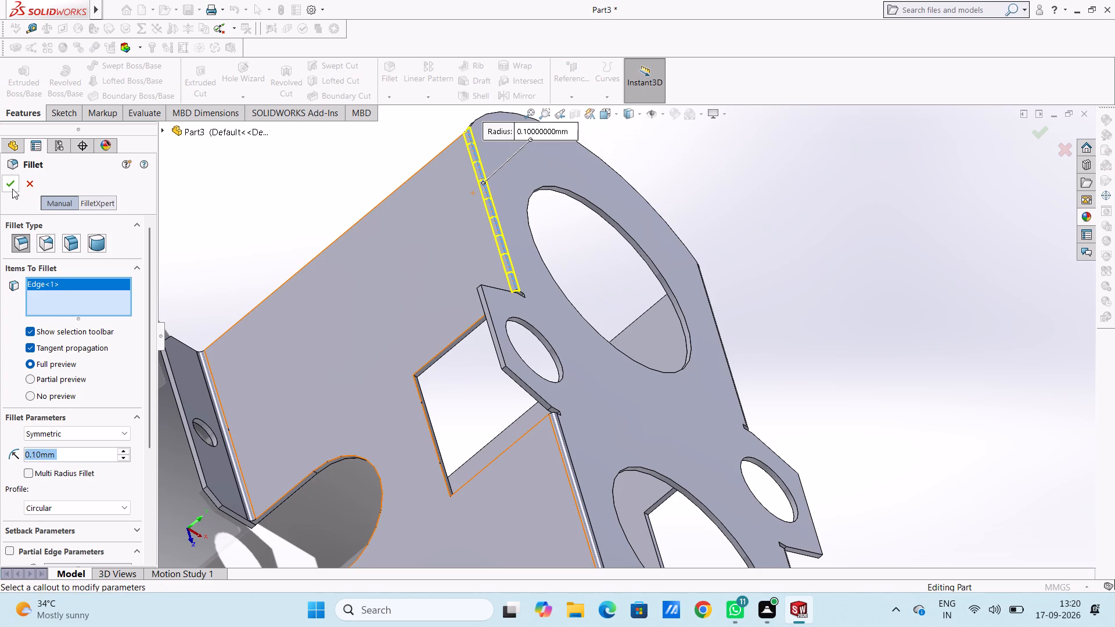
pyautogui.click(12, 189)
# Fillet the upper circular edges of the two 4 mm openings in the top plate with a 0.3 mm radius.
pyautogui.scroll(3, 249, 200)
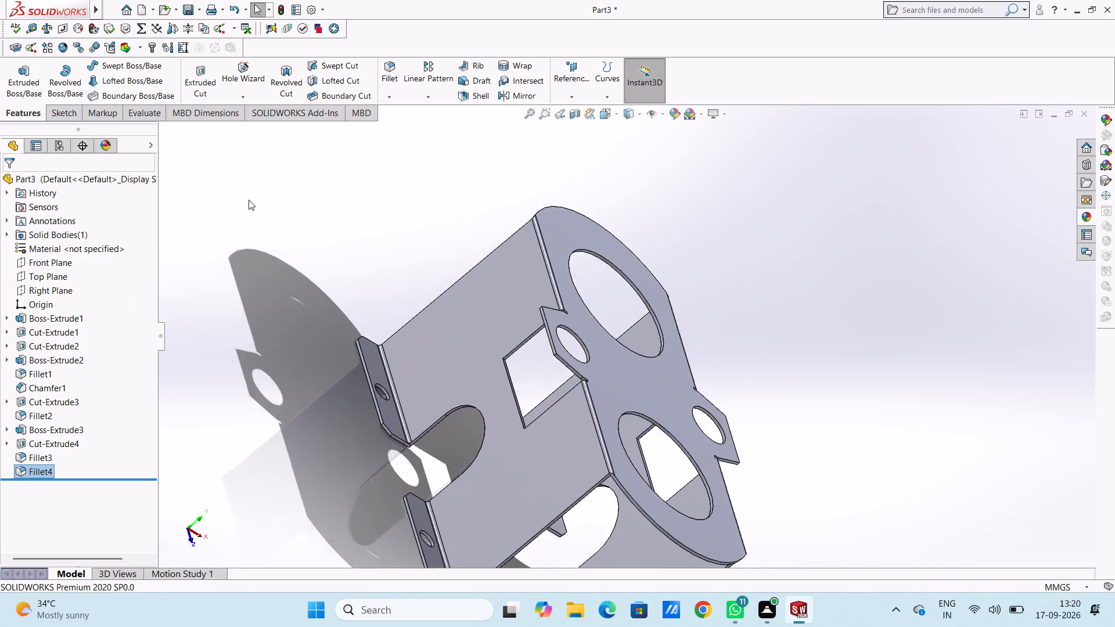
pyautogui.scroll(1, 249, 200)
pyautogui.moveTo(778, 399); pyautogui.dragTo(657, 370, button='middle')
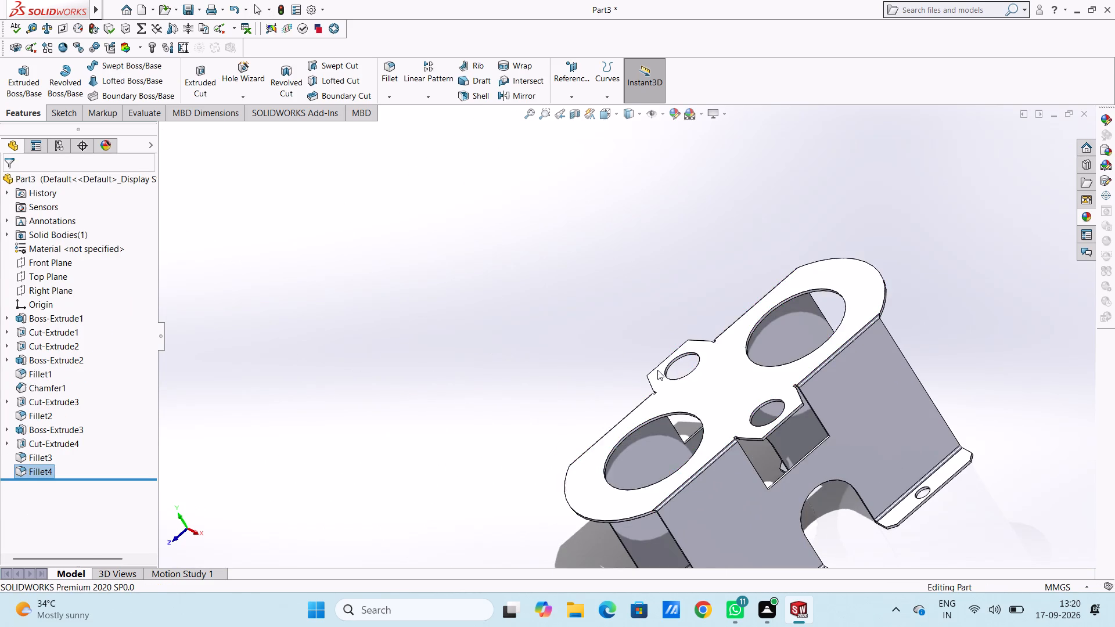
pyautogui.scroll(1, 373, 351)
pyautogui.moveTo(373, 351); pyautogui.dragTo(393, 382, button='middle')
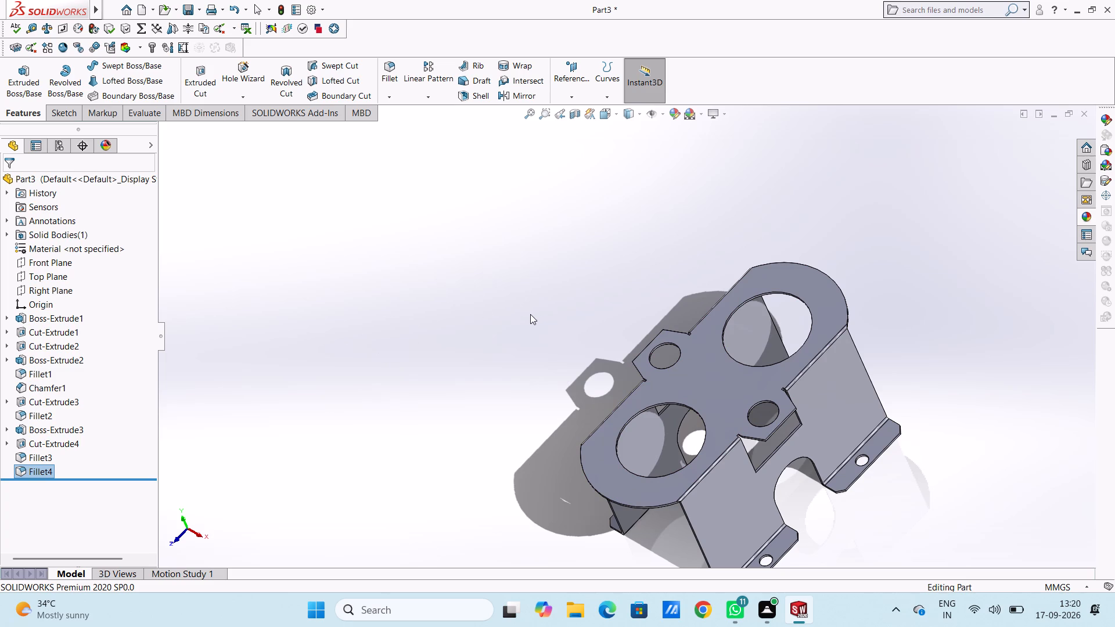
pyautogui.hotkey('ctrl', '7')
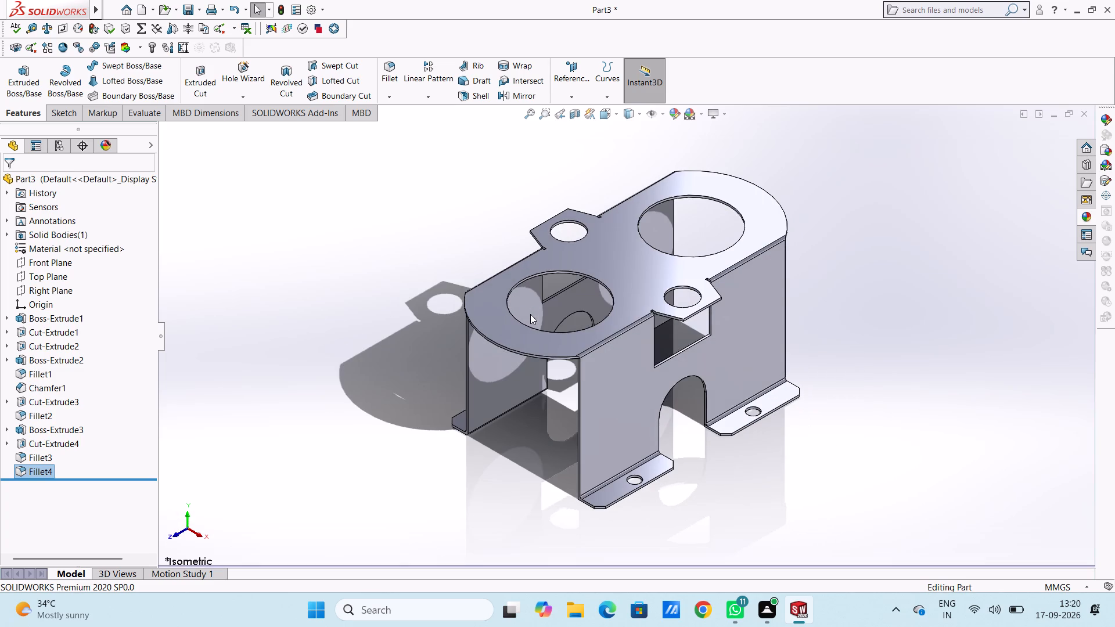
pyautogui.scroll(-2, 581, 258)
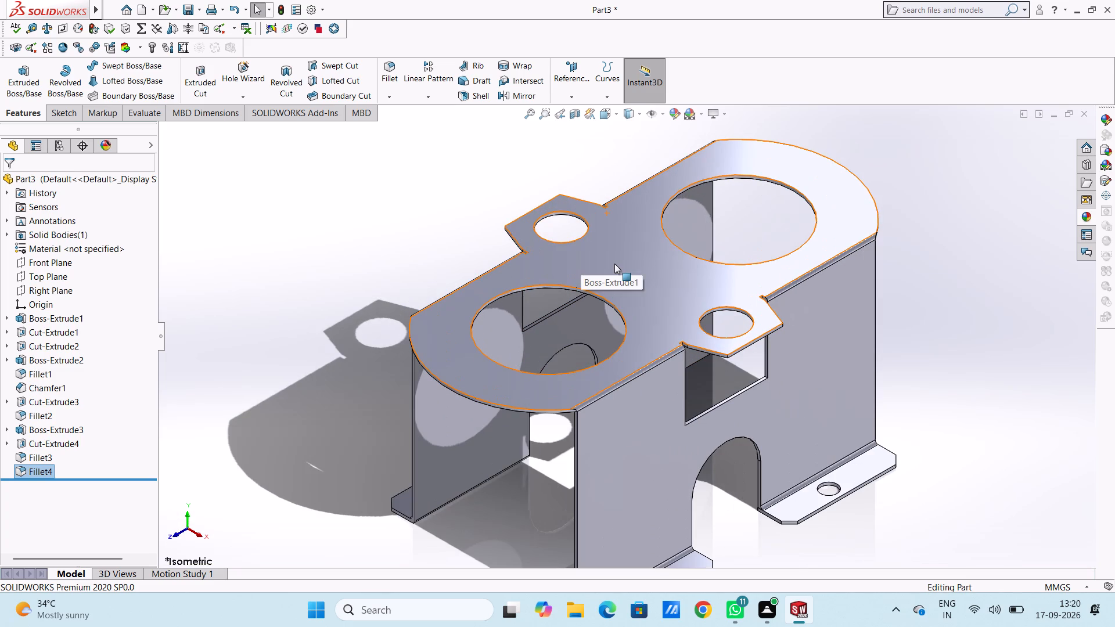
pyautogui.scroll(-1, 614, 264)
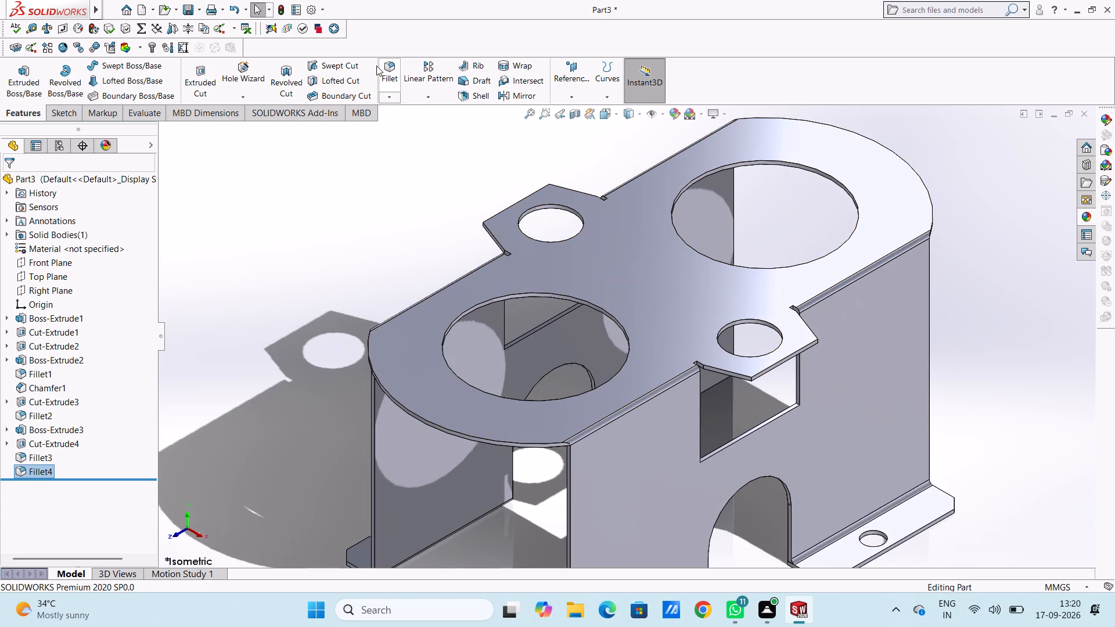
pyautogui.click(384, 71)
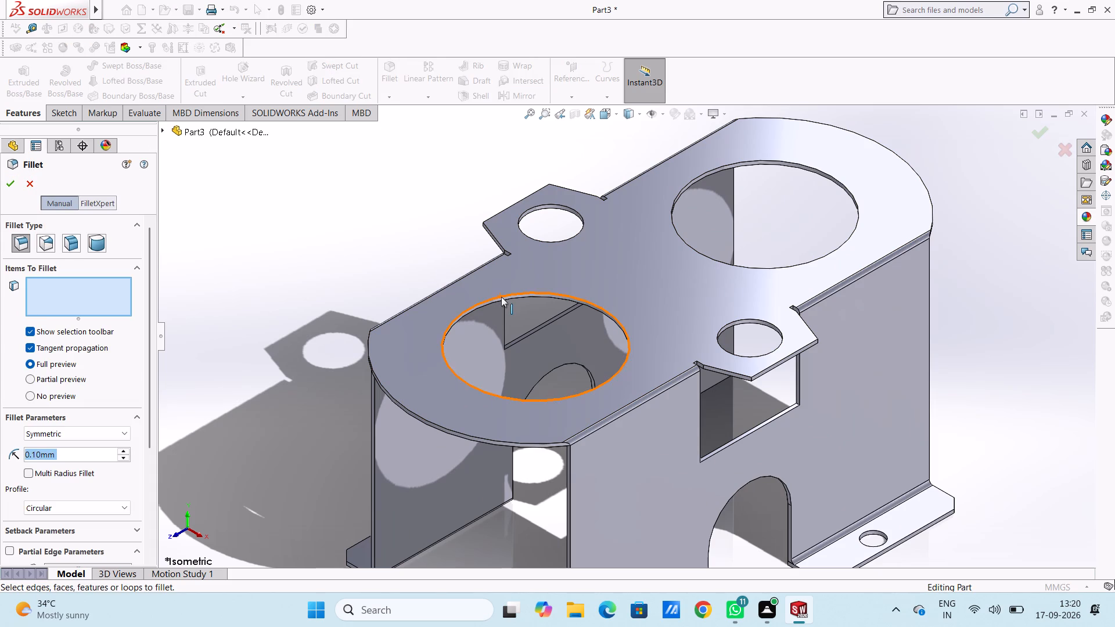
pyautogui.click(500, 296)
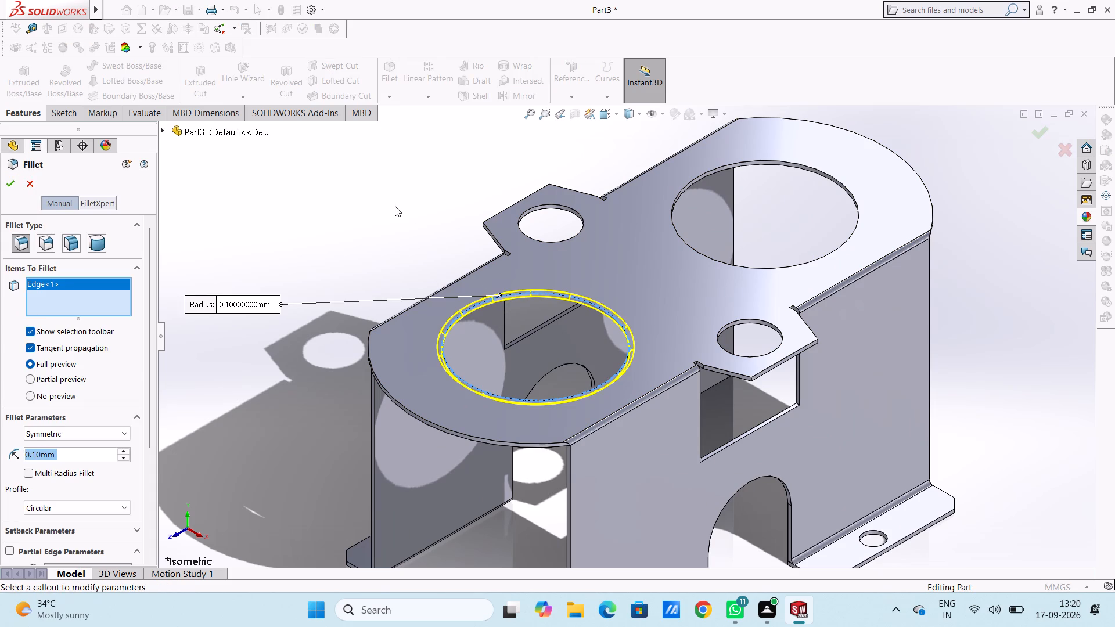
pyautogui.write('0.3')
pyautogui.press('Return')
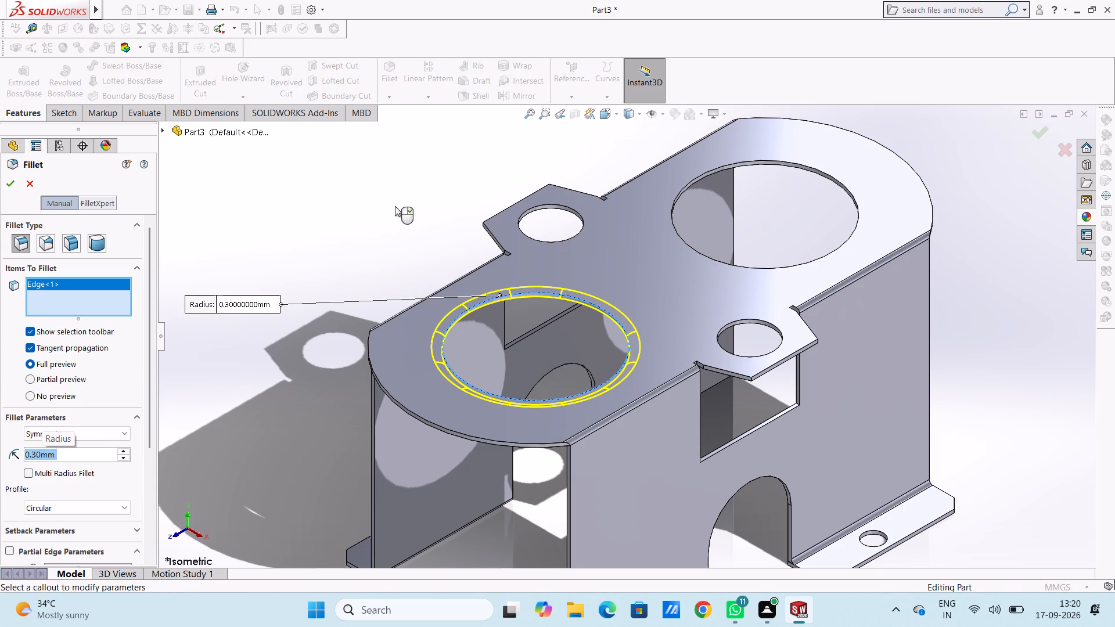
pyautogui.click(739, 158)
pyautogui.click(766, 137)
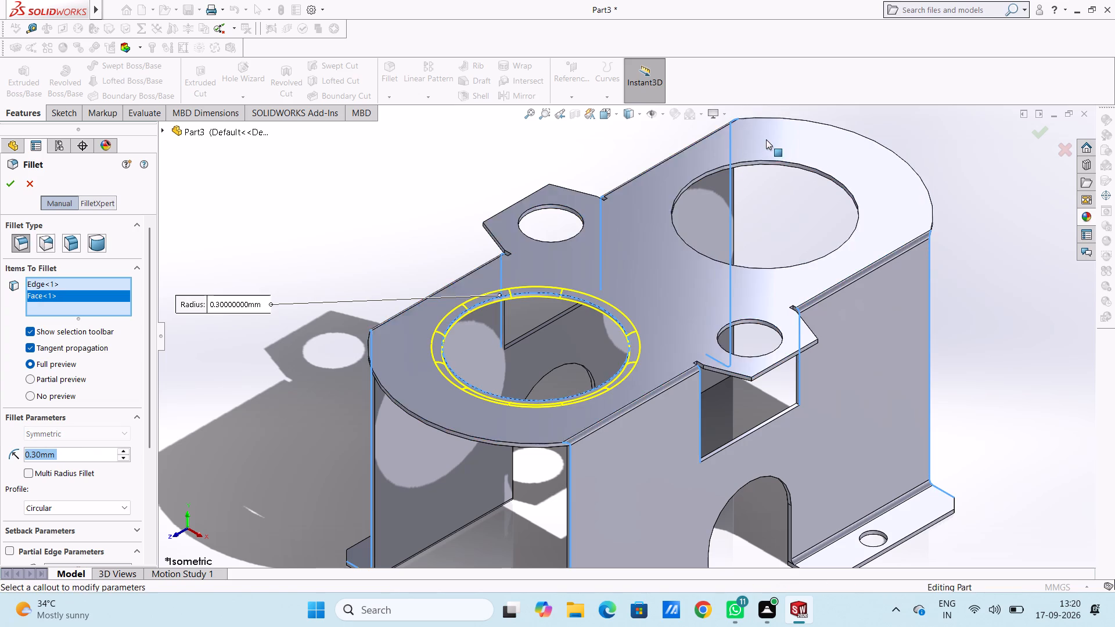
pyautogui.click(756, 164)
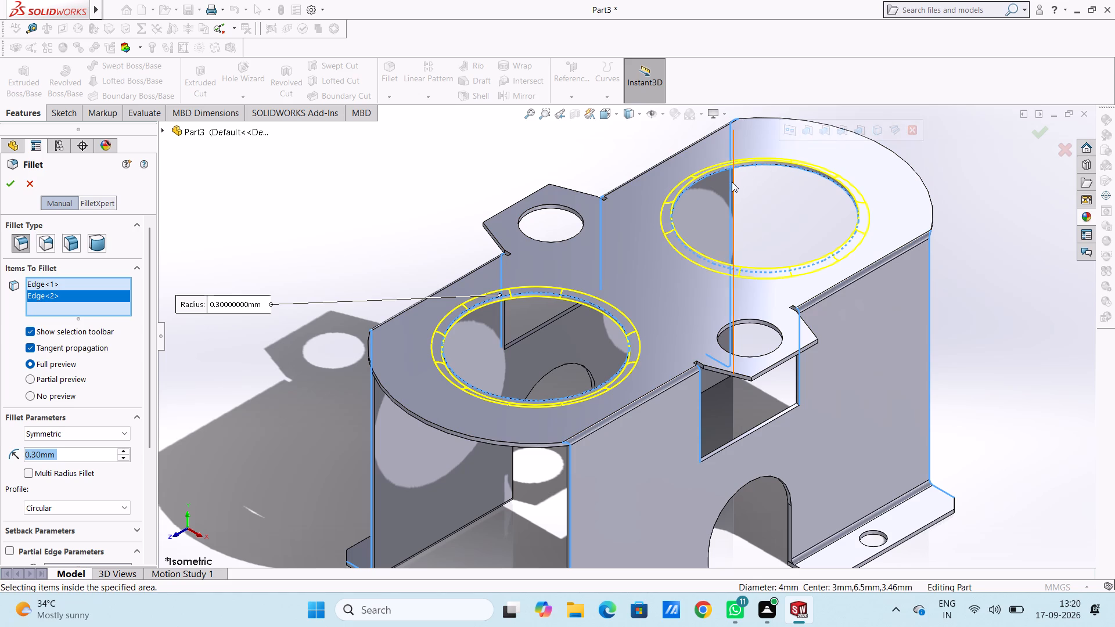
pyautogui.click(706, 178)
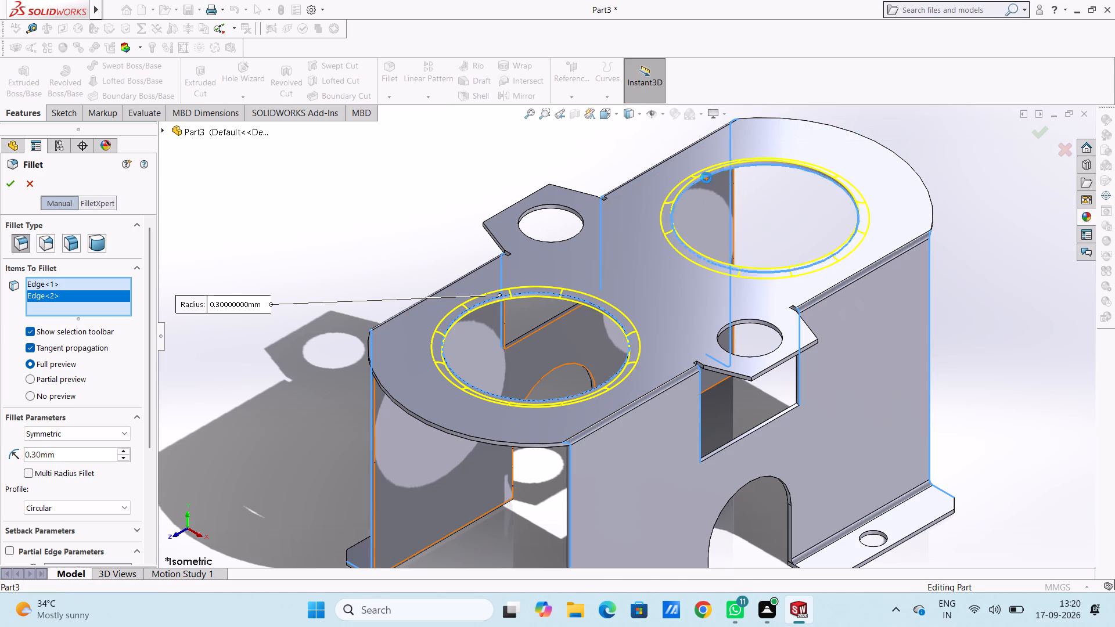
pyautogui.click(707, 171)
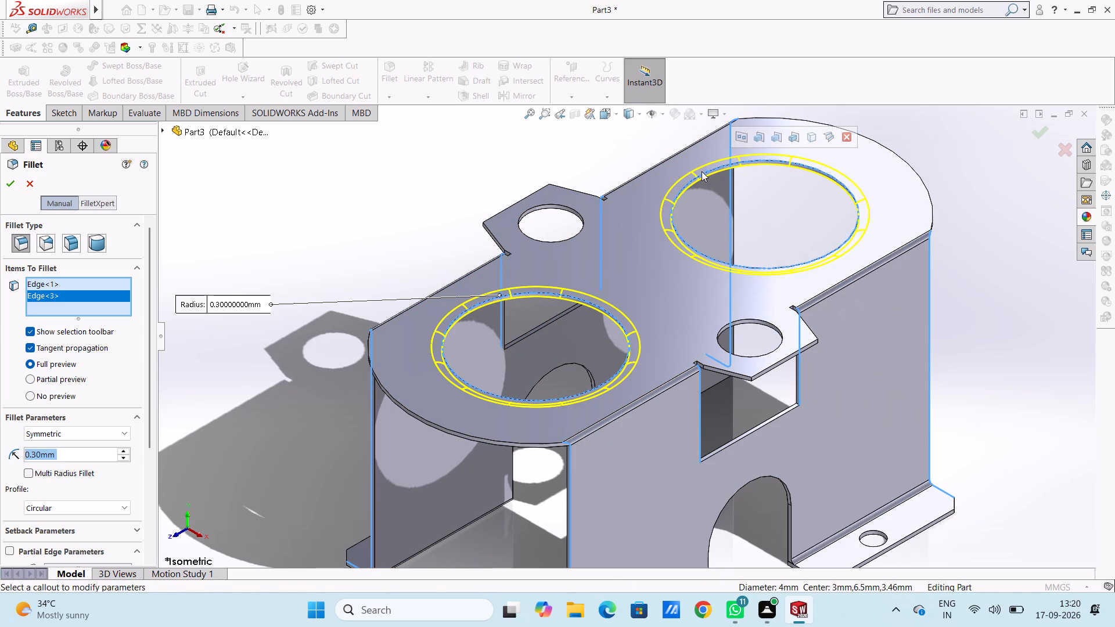
pyautogui.click(9, 183)
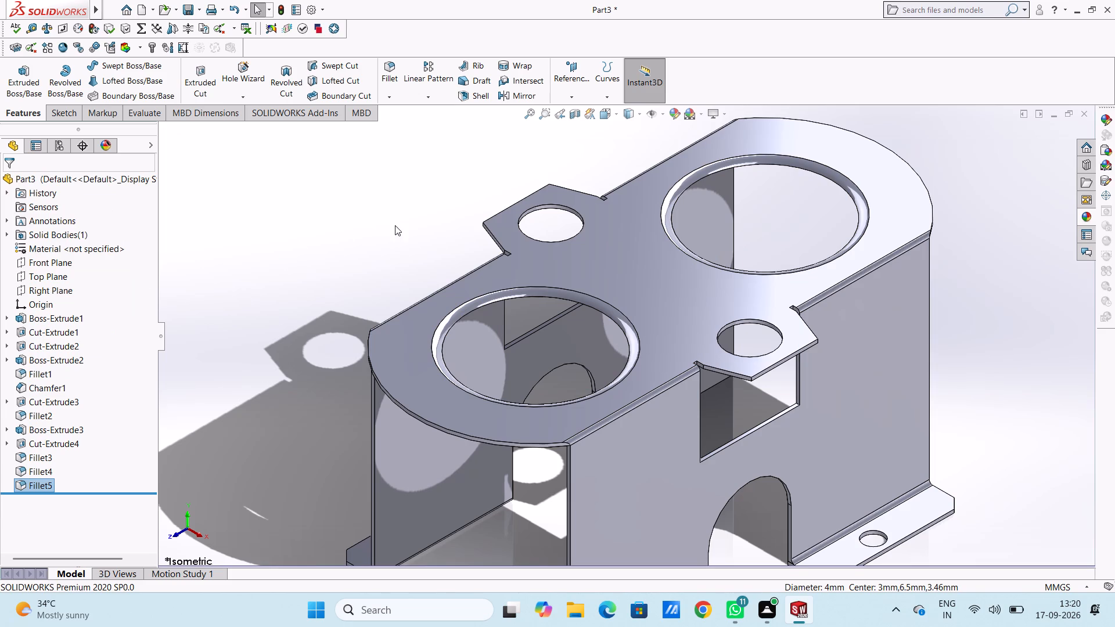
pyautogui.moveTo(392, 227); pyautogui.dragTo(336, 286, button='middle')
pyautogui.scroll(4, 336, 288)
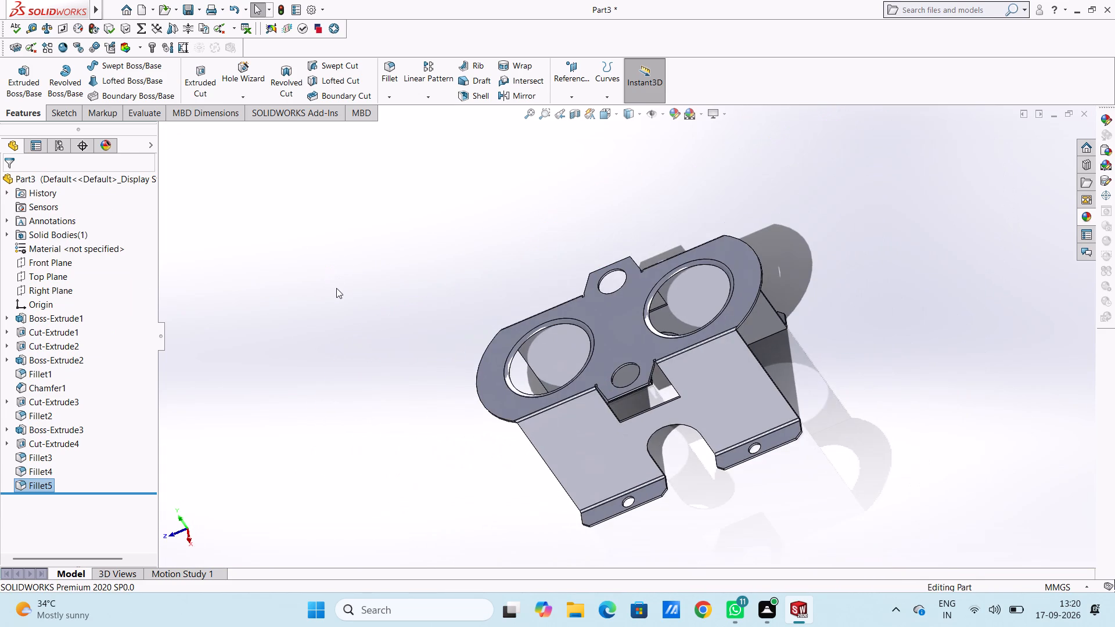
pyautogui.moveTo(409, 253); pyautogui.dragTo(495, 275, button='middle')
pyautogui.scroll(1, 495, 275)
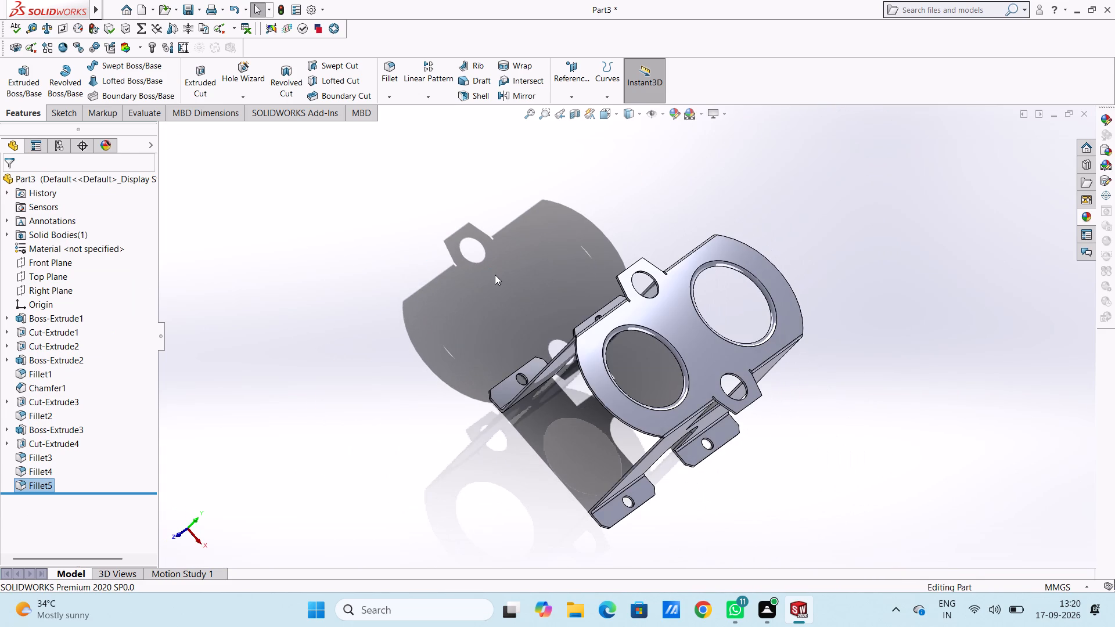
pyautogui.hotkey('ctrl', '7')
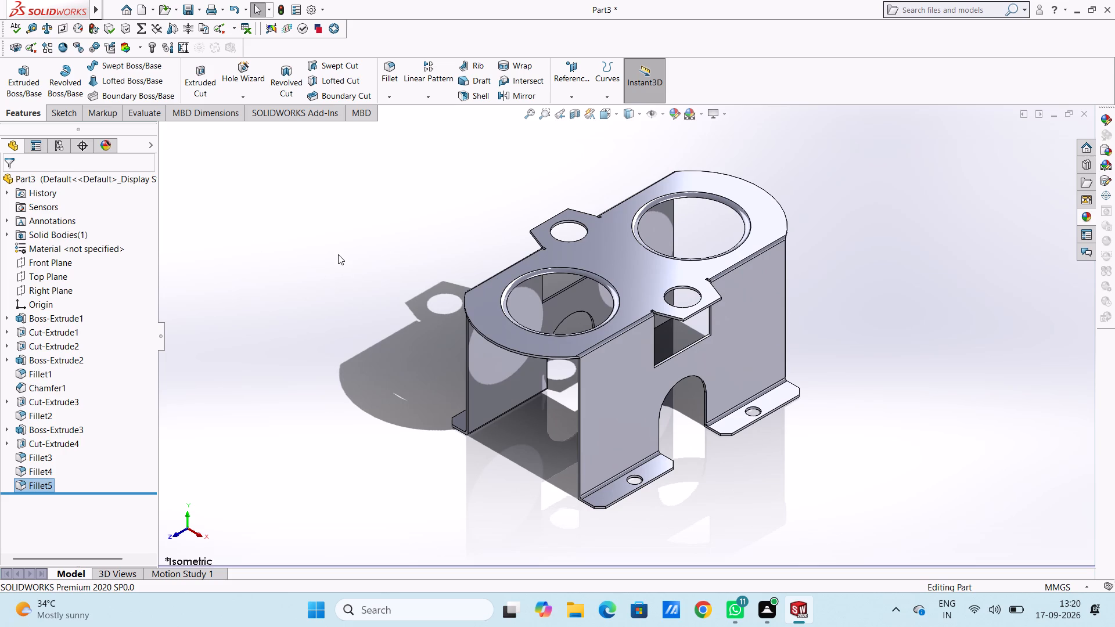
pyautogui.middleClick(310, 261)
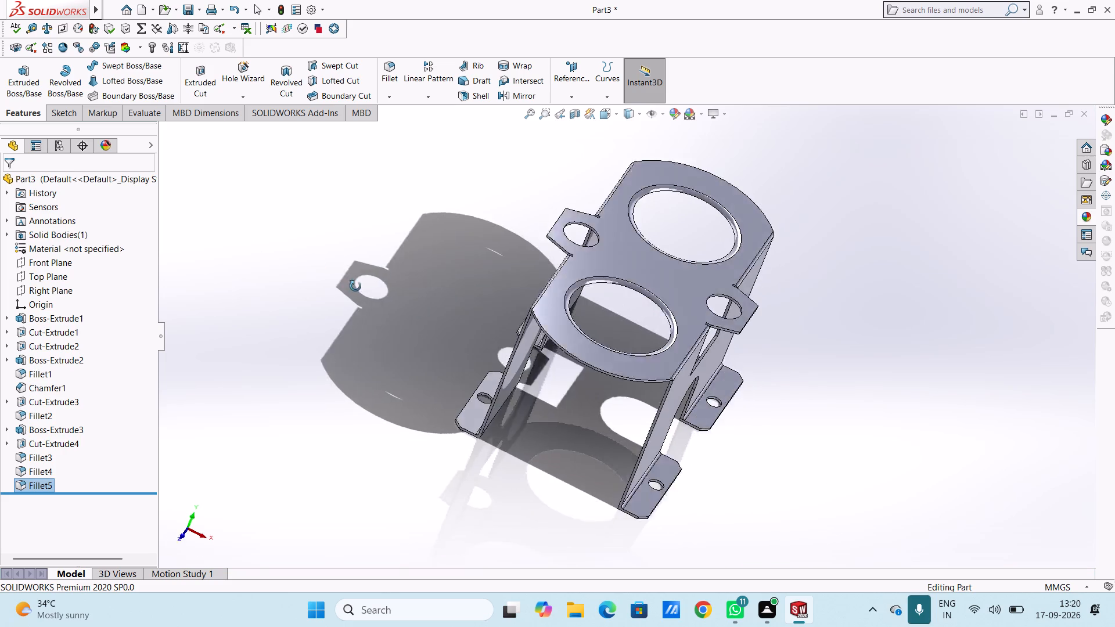
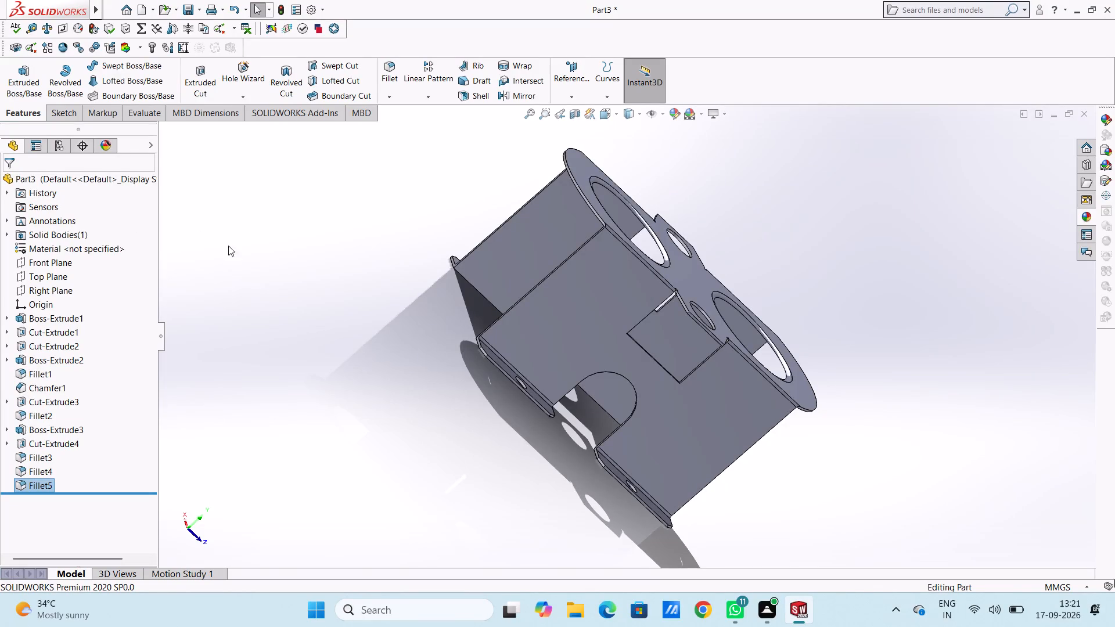
# Inspect the bracket model from several sides, including the top plate's holes, side-wall cutouts and mounting flanges.
pyautogui.scroll(1, 448, 211)
pyautogui.moveTo(448, 211); pyautogui.dragTo(434, 214, button='middle')
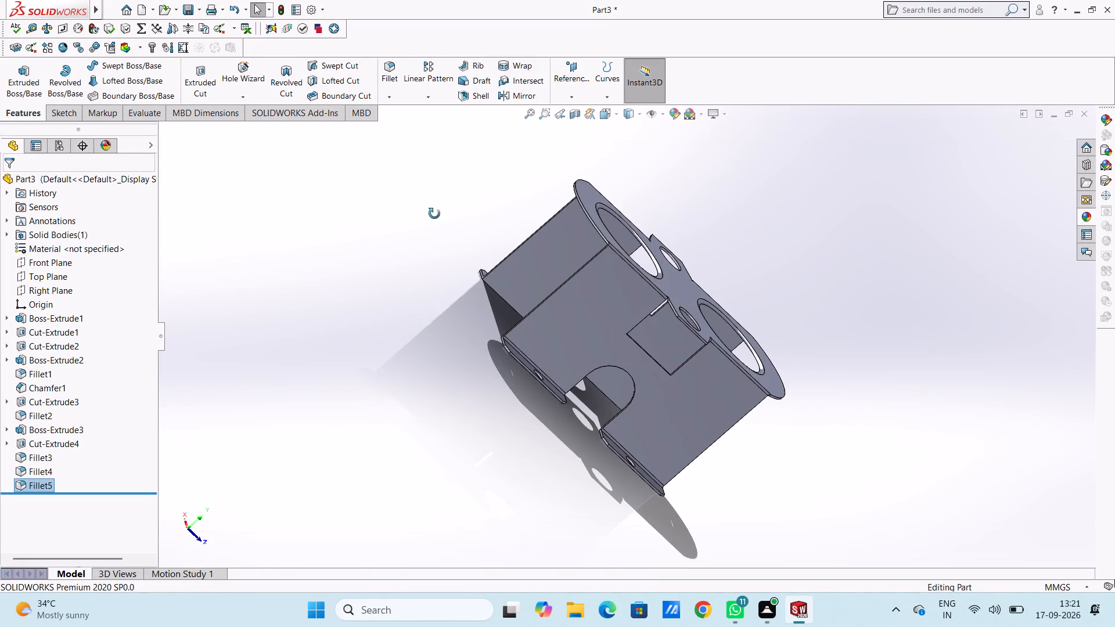
pyautogui.moveTo(434, 214); pyautogui.dragTo(355, 204, button='middle')
pyautogui.scroll(-4, 498, 225)
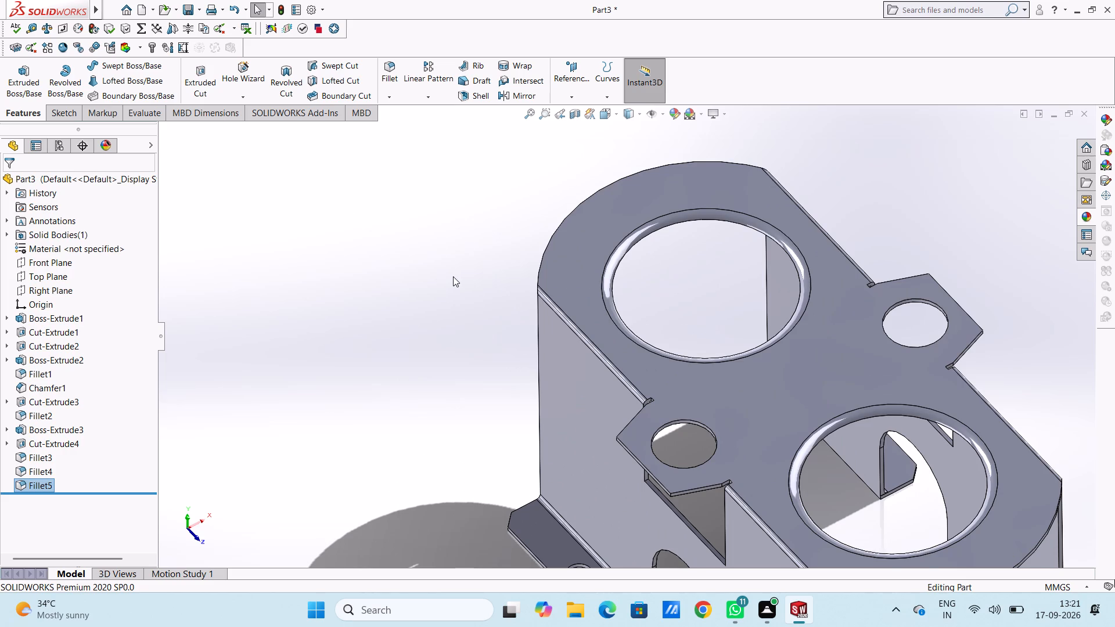
pyautogui.scroll(1, 453, 276)
pyautogui.scroll(-2, 453, 276)
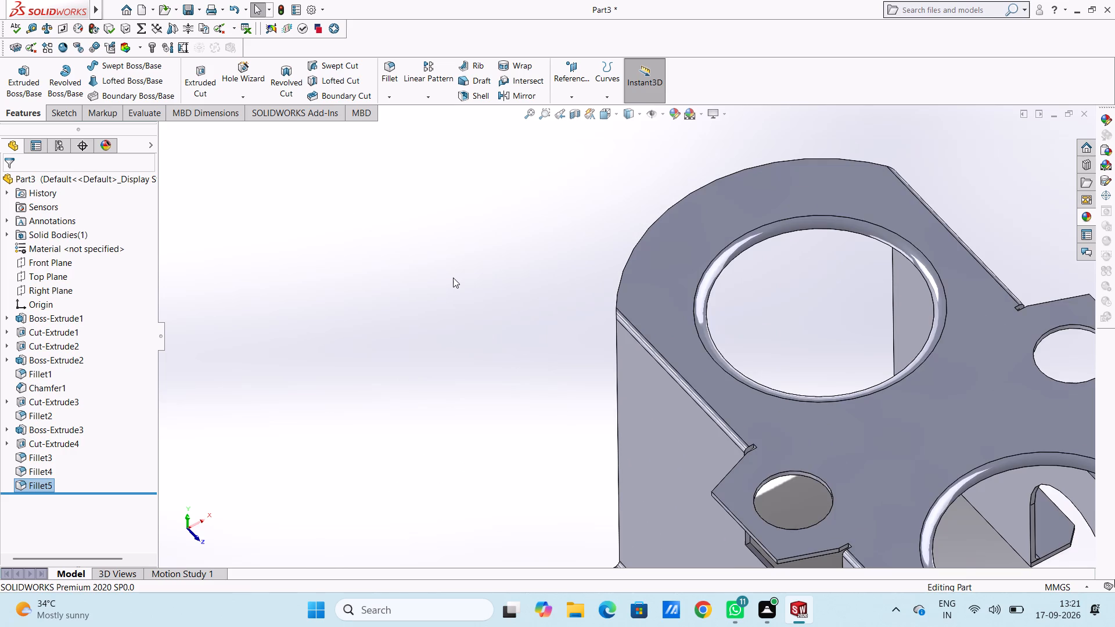
pyautogui.scroll(-4, 453, 278)
pyautogui.scroll(14, 453, 278)
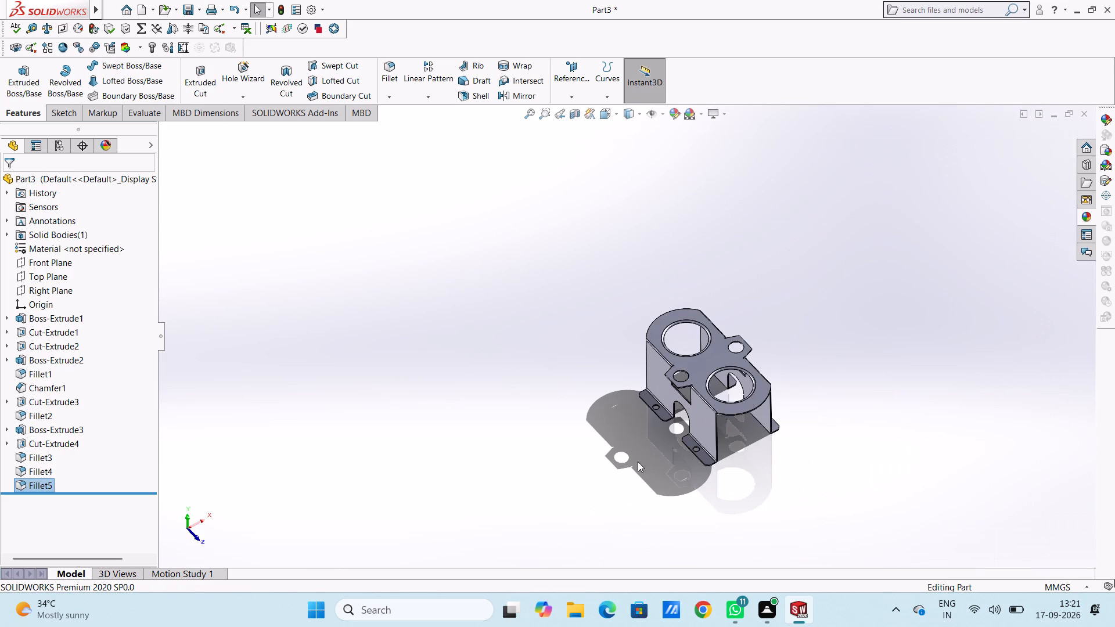
pyautogui.moveTo(723, 460); pyautogui.dragTo(761, 446, button='middle')
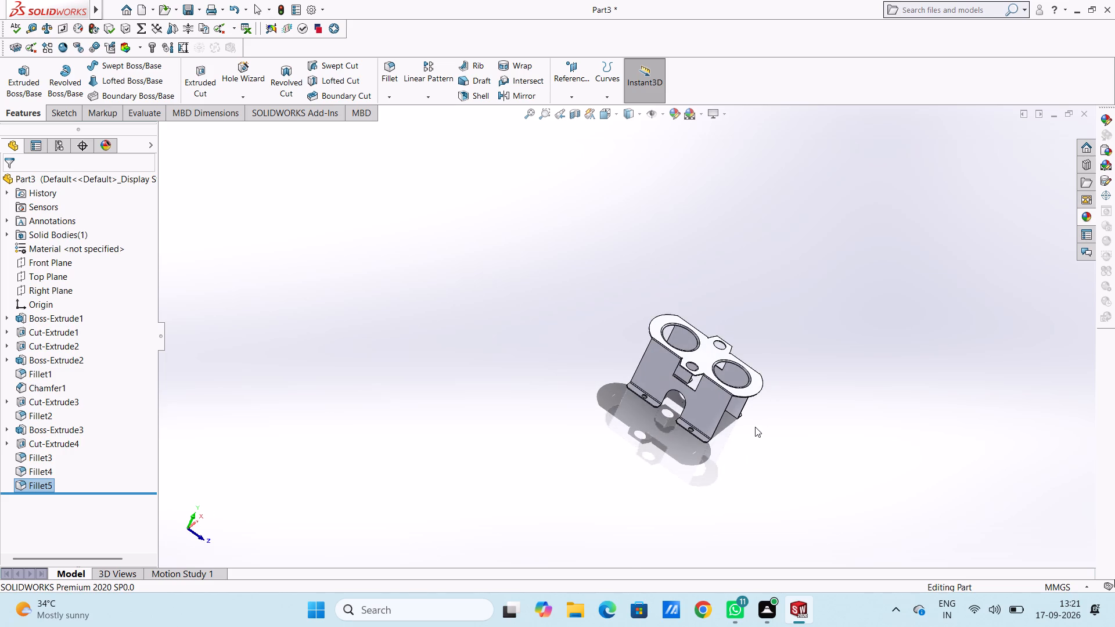
pyautogui.scroll(-4, 755, 427)
pyautogui.moveTo(704, 392); pyautogui.dragTo(667, 403, button='middle')
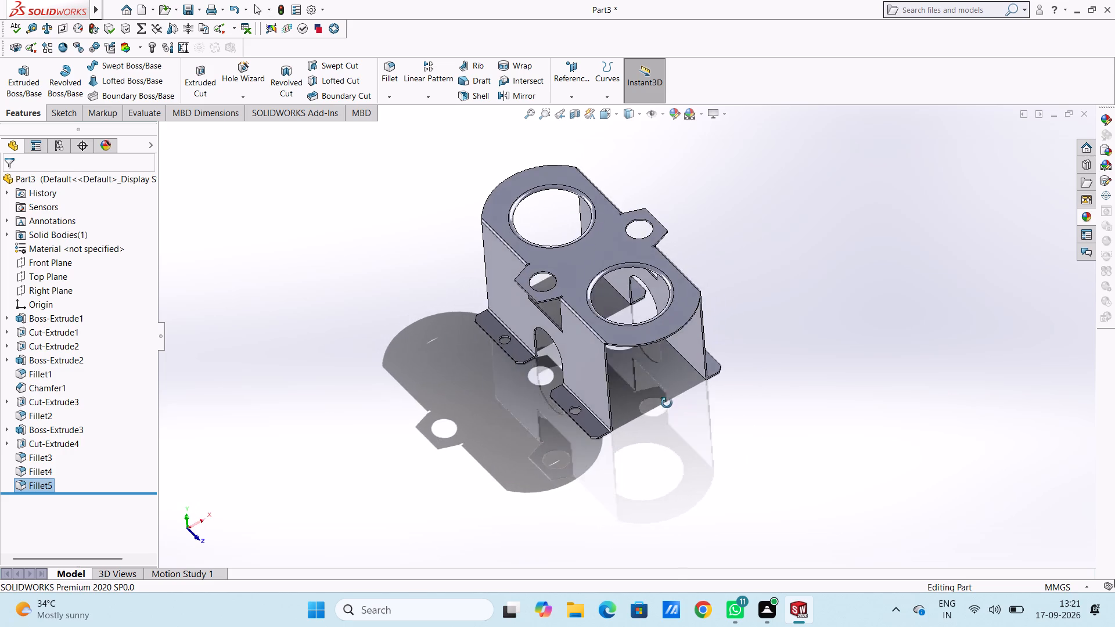
pyautogui.moveTo(667, 403); pyautogui.dragTo(724, 351, button='middle')
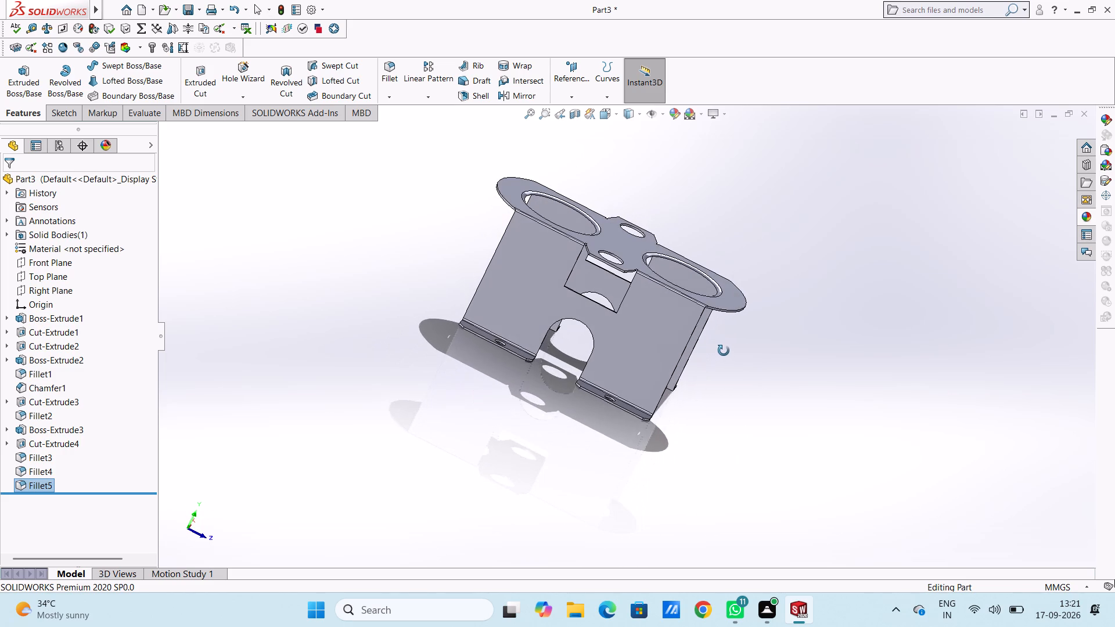
pyautogui.moveTo(724, 351); pyautogui.dragTo(520, 282, button='middle')
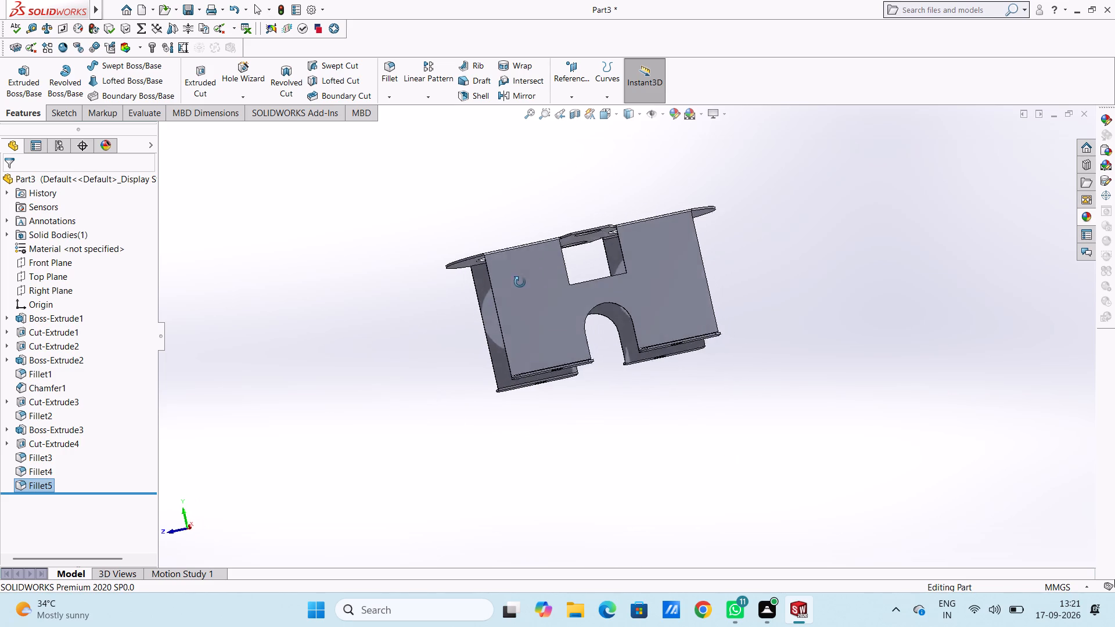
pyautogui.moveTo(520, 282); pyautogui.dragTo(649, 403, button='middle')
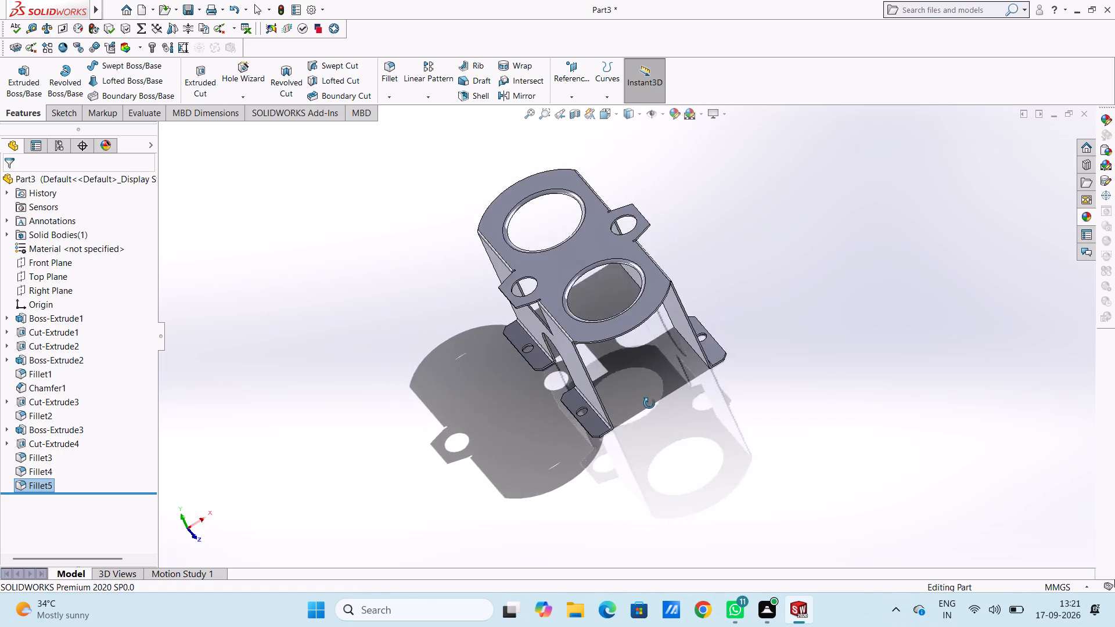
pyautogui.moveTo(649, 403); pyautogui.dragTo(667, 433, button='middle')
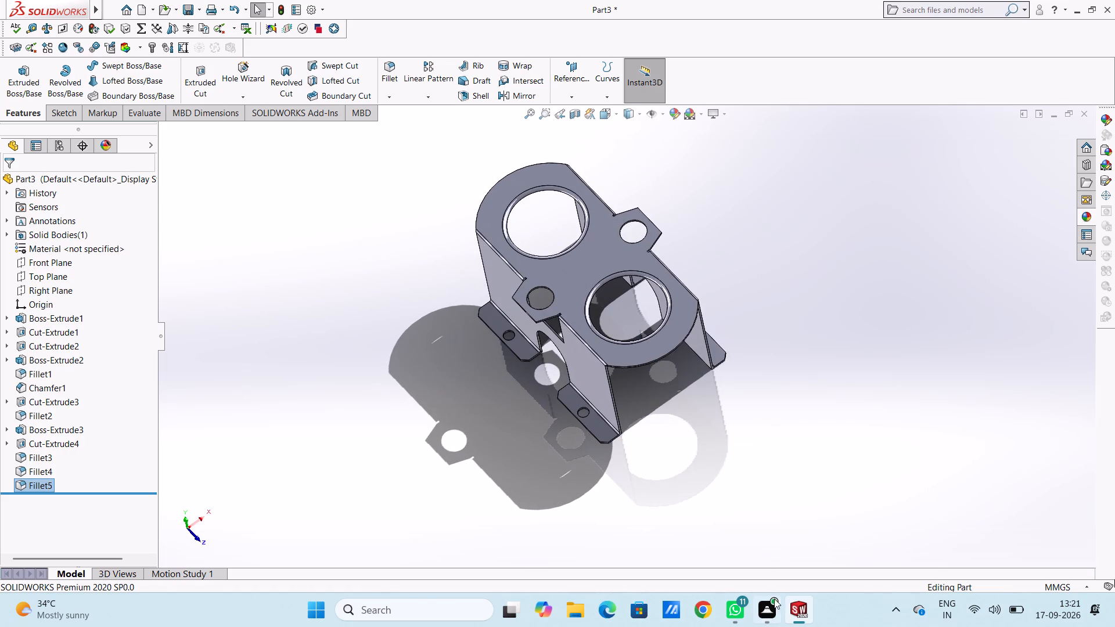
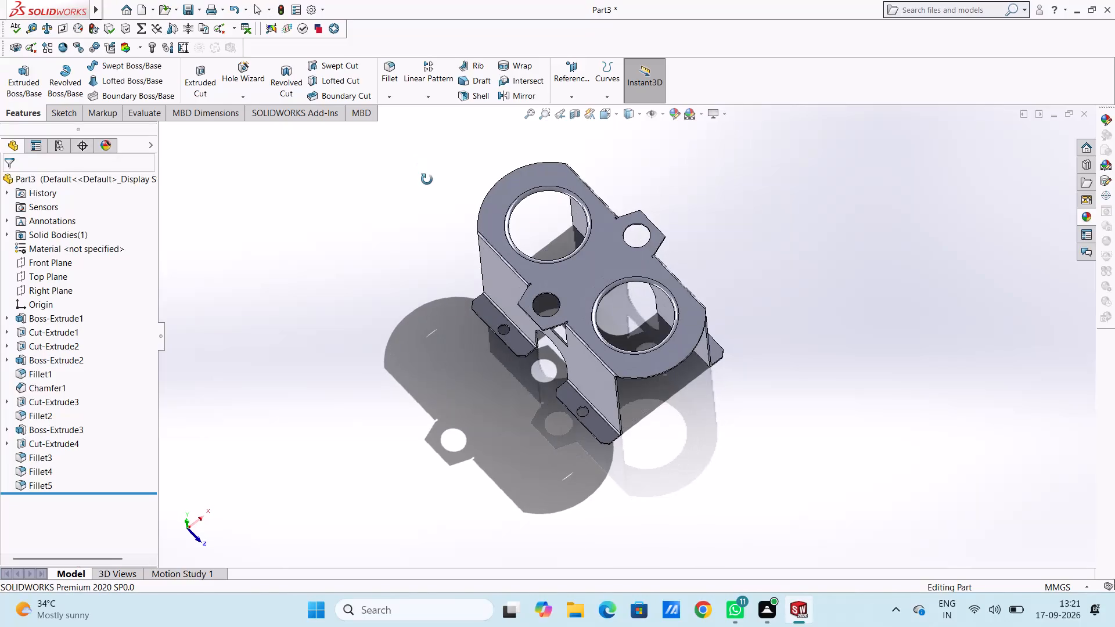
# Set the whole bracket part's appearance colour to dark grey from the standard swatches.
pyautogui.scroll(3, 427, 179)
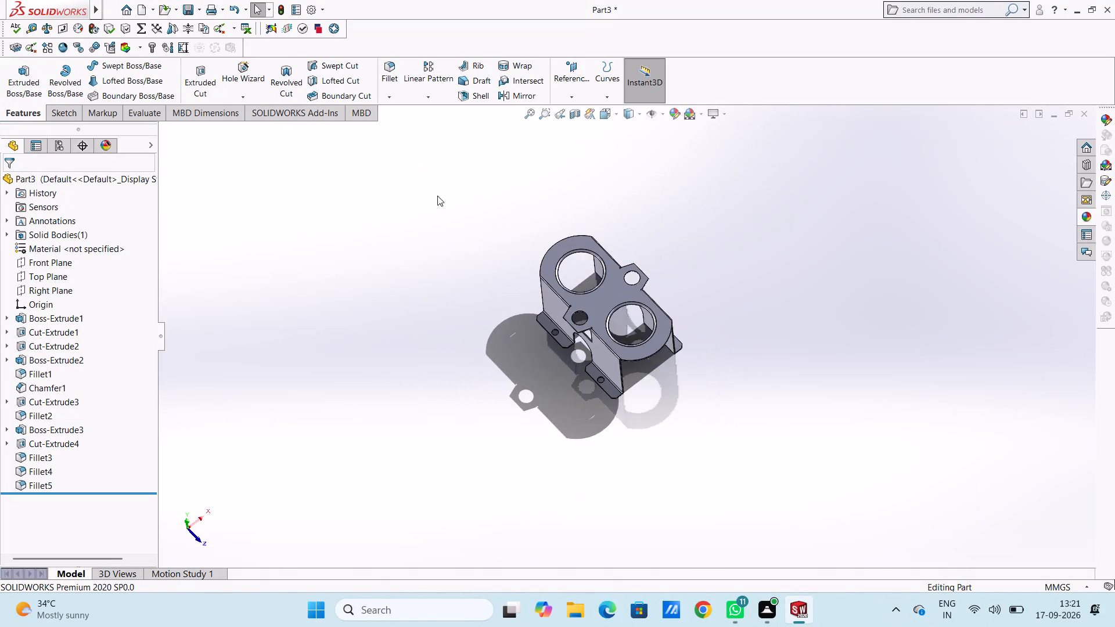
pyautogui.scroll(-5, 441, 199)
pyautogui.scroll(4, 559, 307)
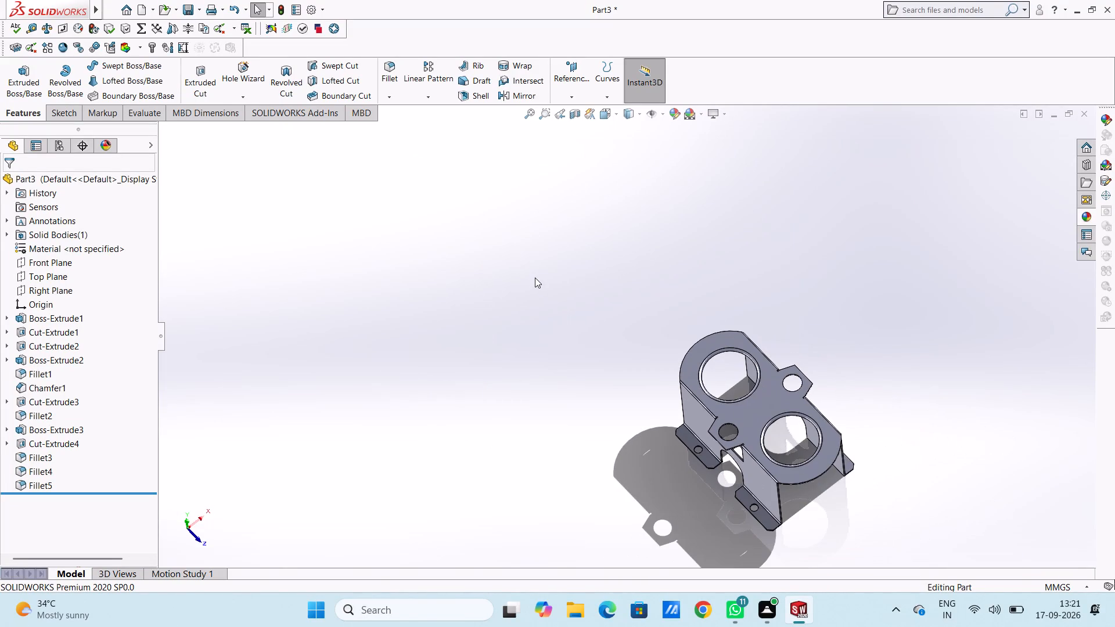
pyautogui.hotkey('ctrl', '7')
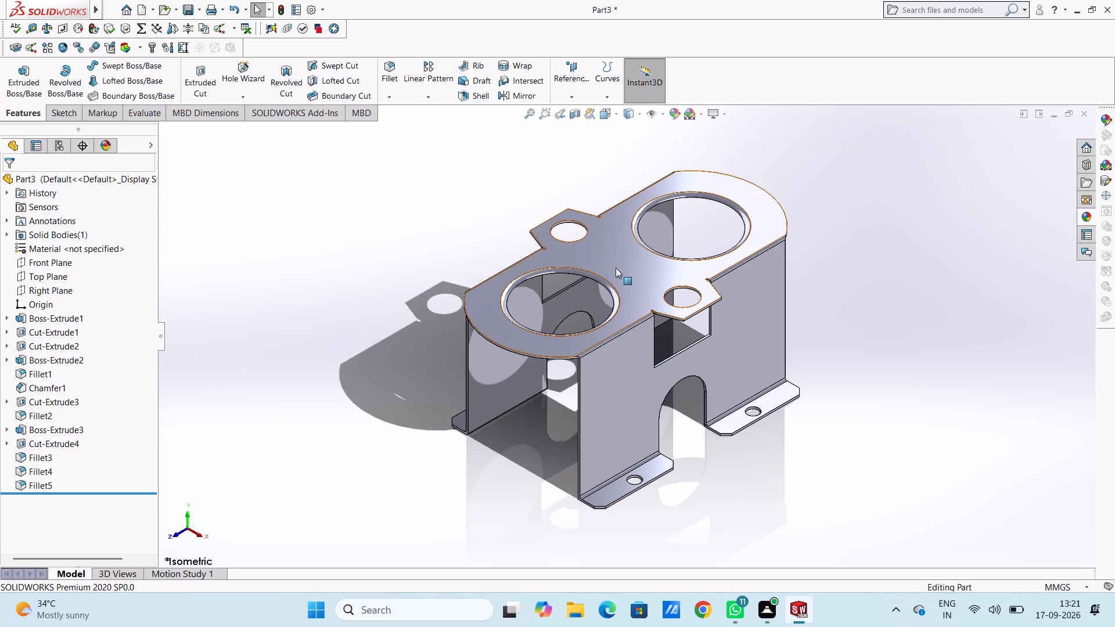
pyautogui.click(674, 113)
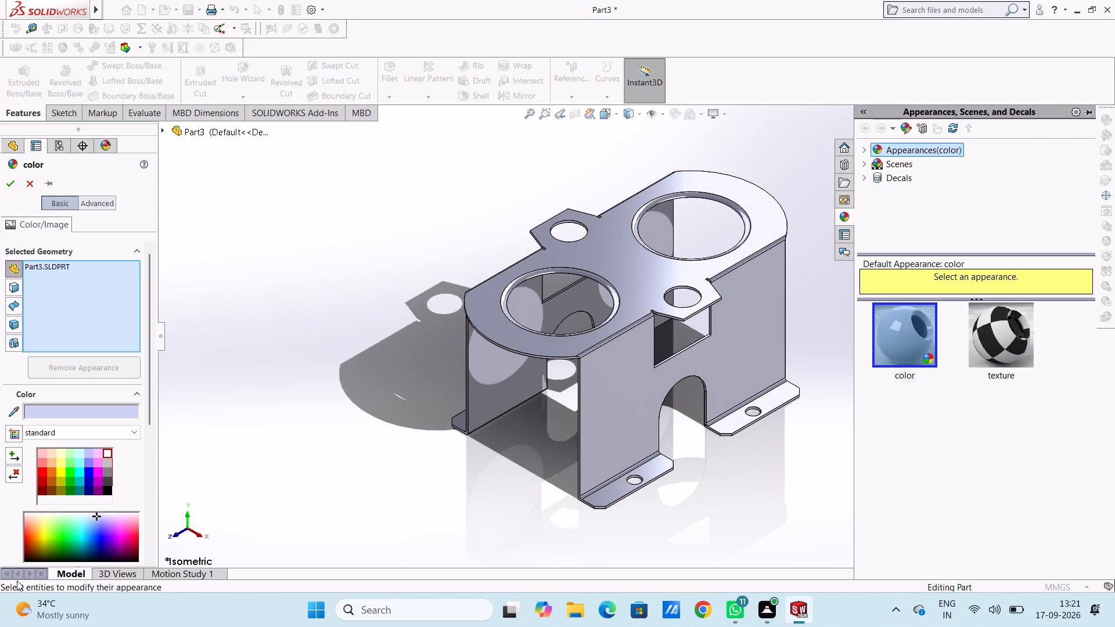
pyautogui.click(108, 481)
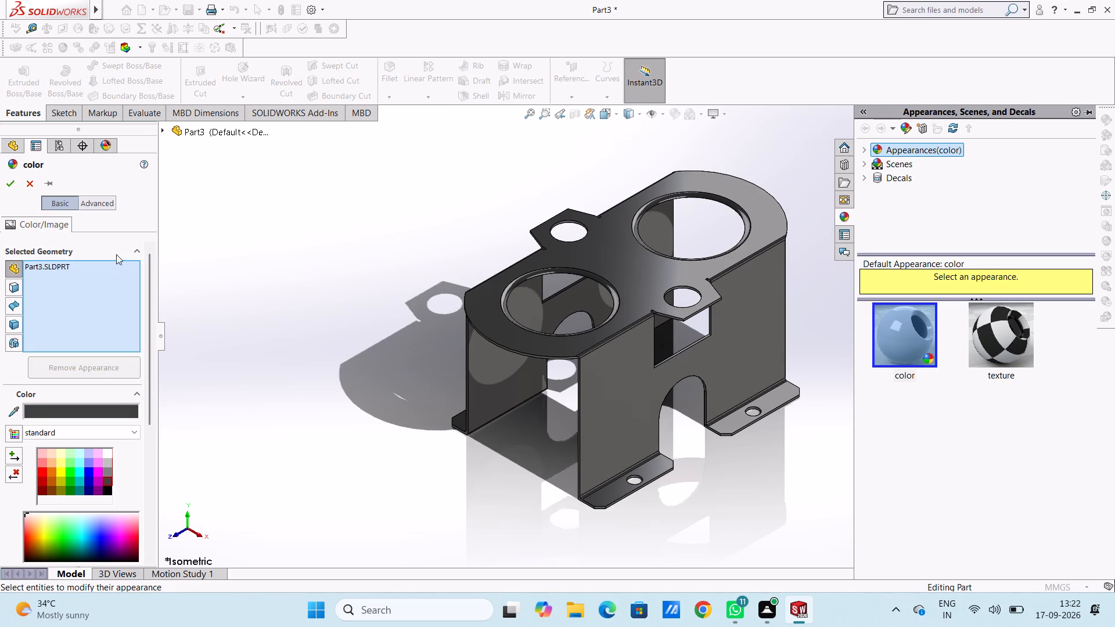
pyautogui.click(2, 182)
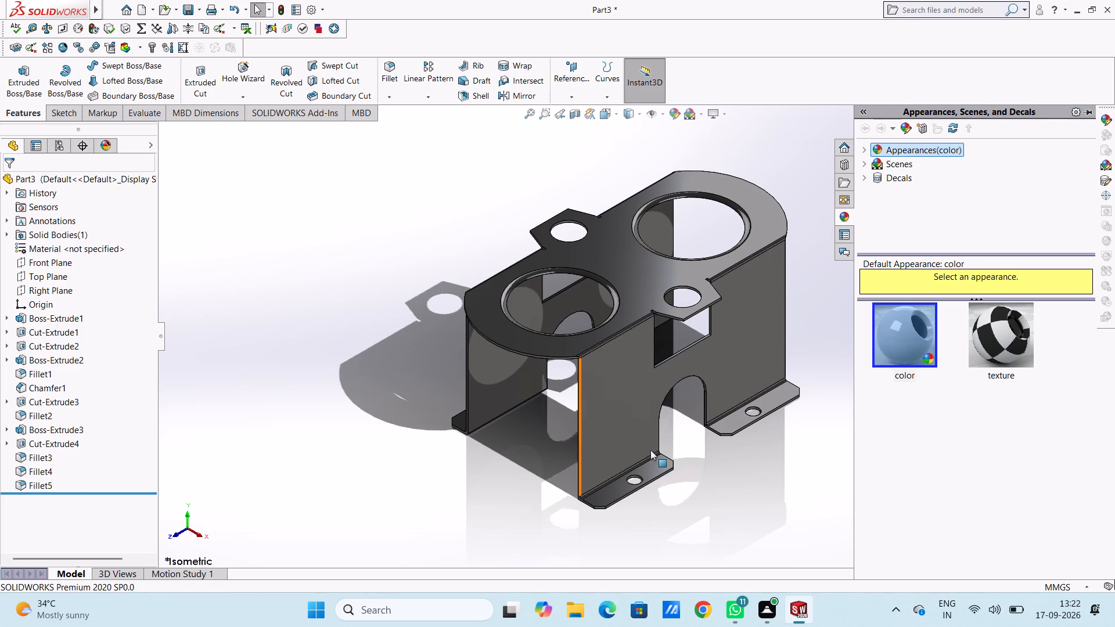
# Apply the default "color" appearance to the rounded rim face of the large hole at the top plate's front end.
pyautogui.scroll(-3, 743, 321)
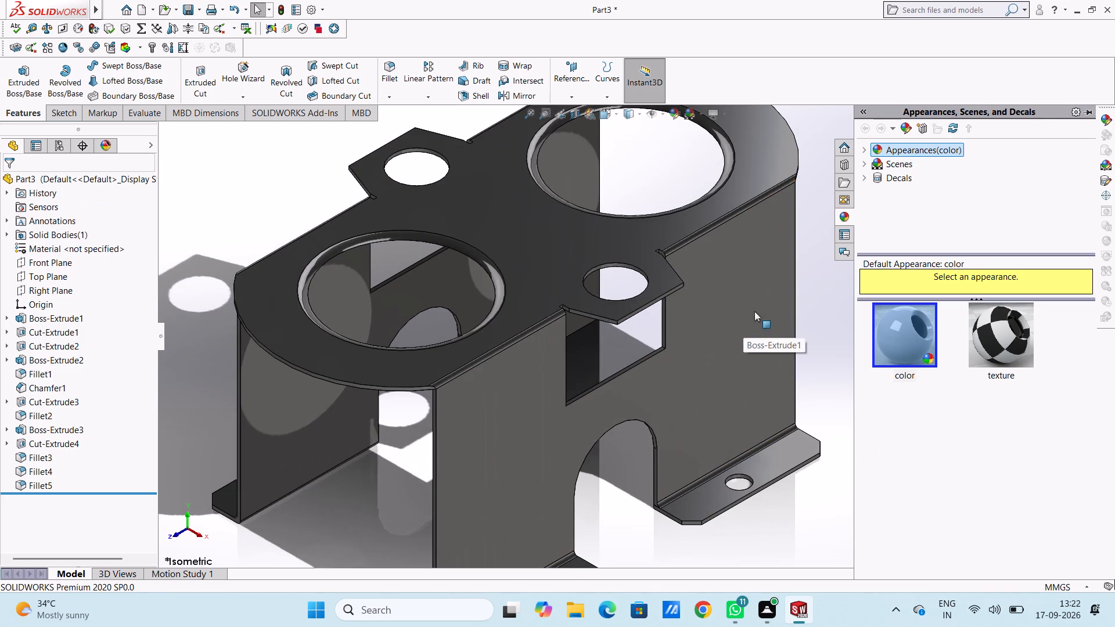
pyautogui.moveTo(897, 325); pyautogui.dragTo(374, 206)
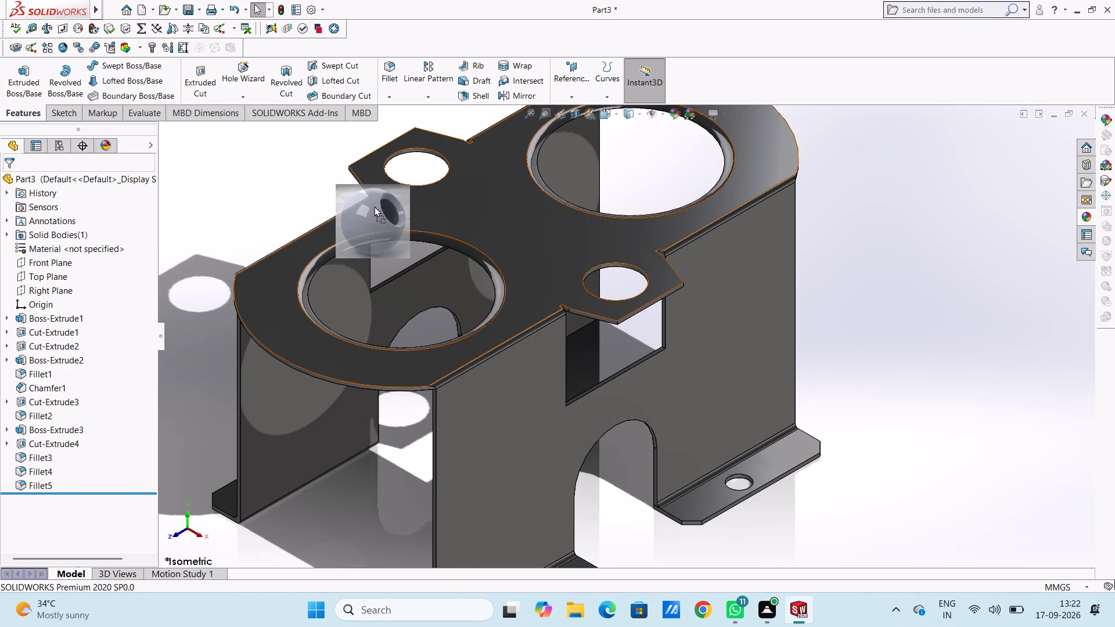
pyautogui.moveTo(374, 206); pyautogui.dragTo(329, 265)
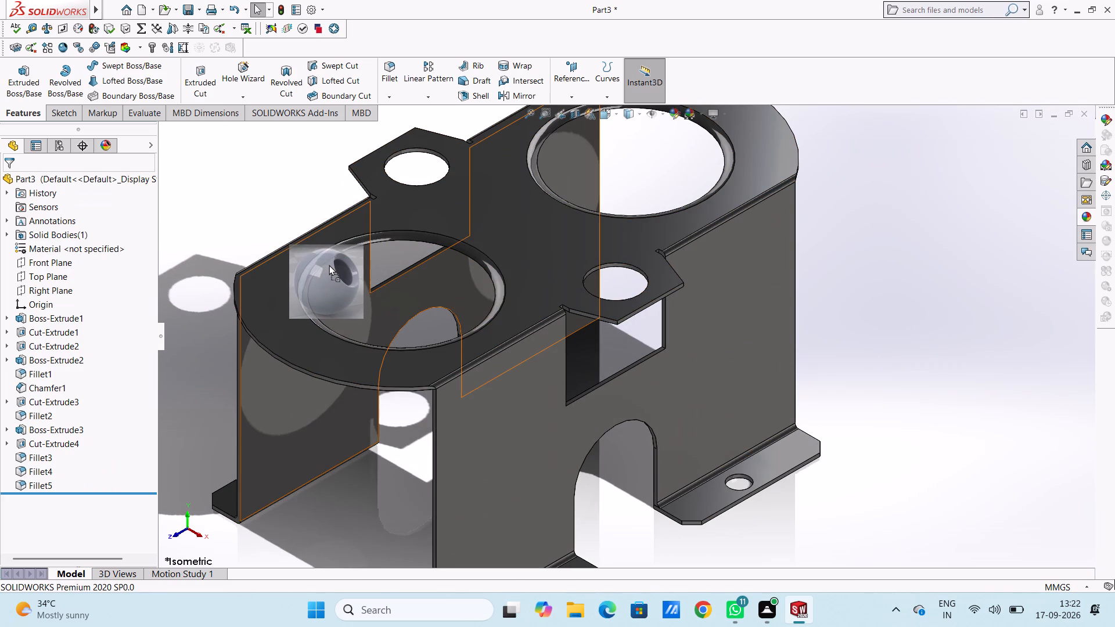
pyautogui.moveTo(329, 265); pyautogui.dragTo(321, 254)
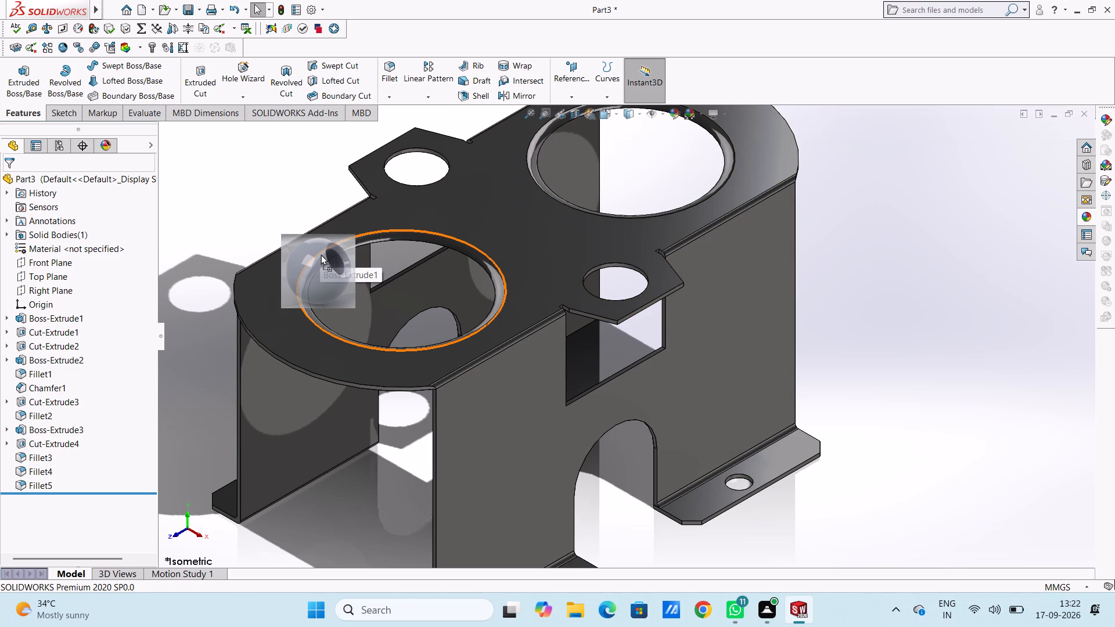
pyautogui.moveTo(321, 254); pyautogui.dragTo(322, 255)
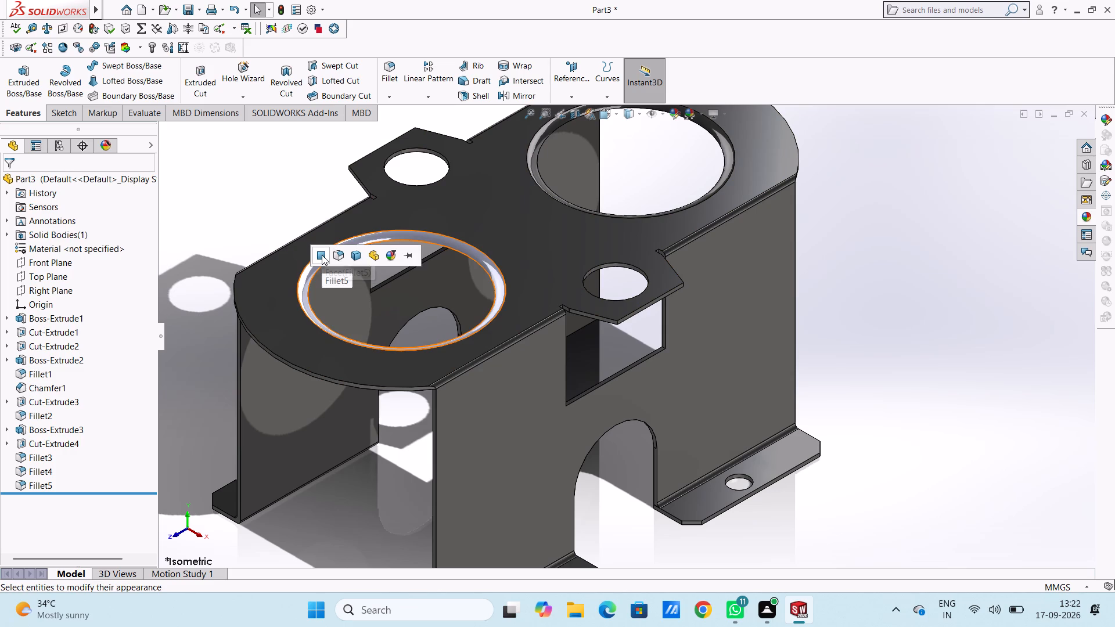
pyautogui.click(322, 255)
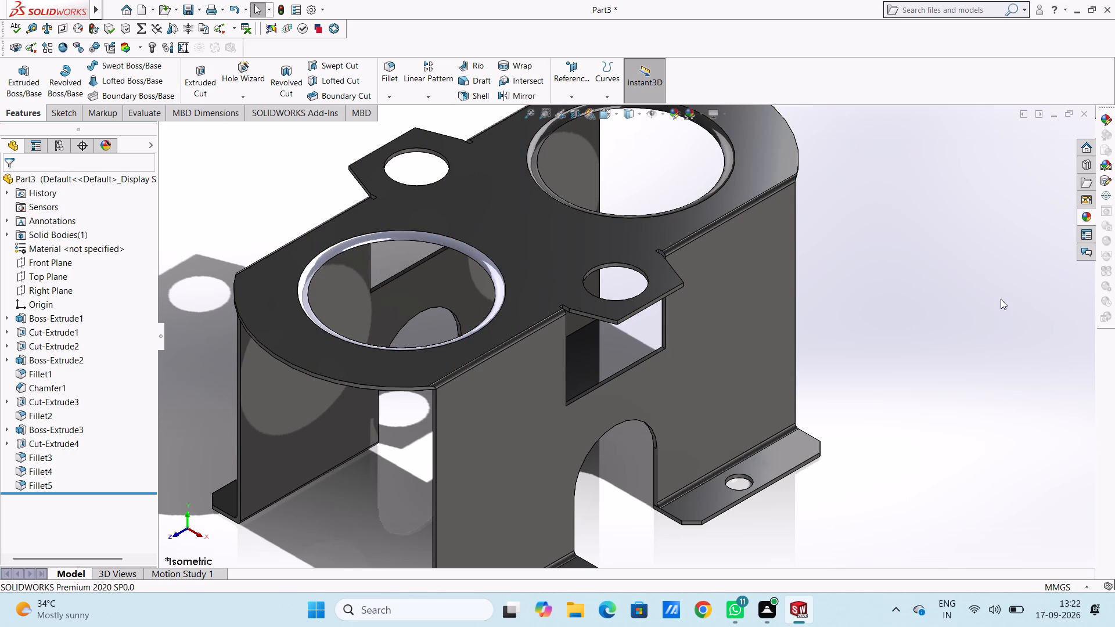
# Apply the default "color" appearance to the rounded rim face of the other large hole in the top plate.
pyautogui.scroll(2, 887, 258)
pyautogui.scroll(-3, 626, 103)
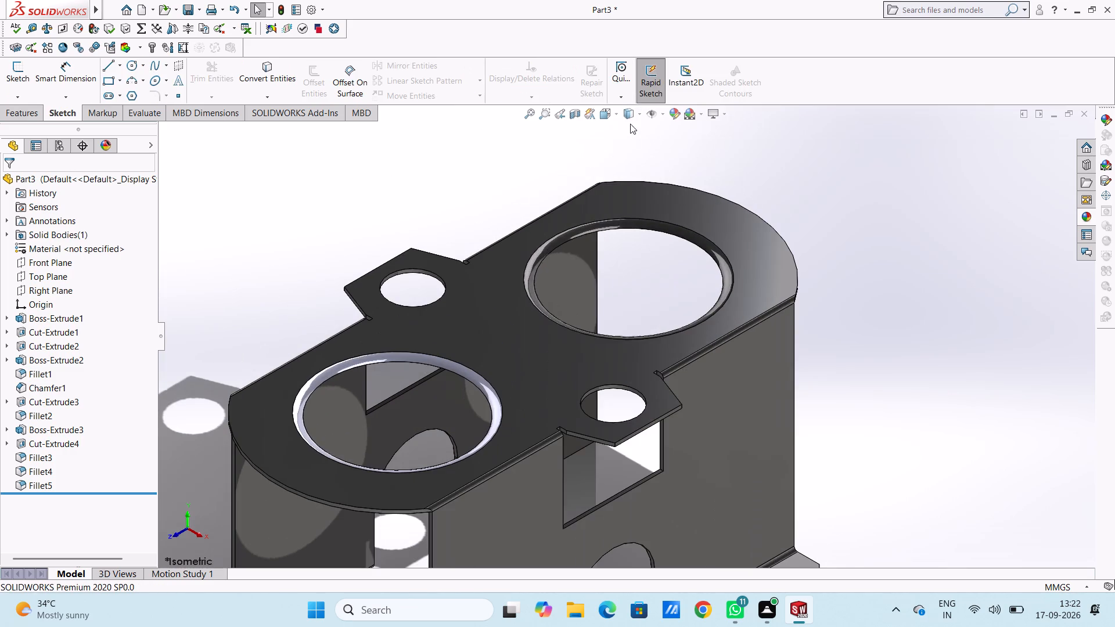
pyautogui.scroll(-4, 643, 221)
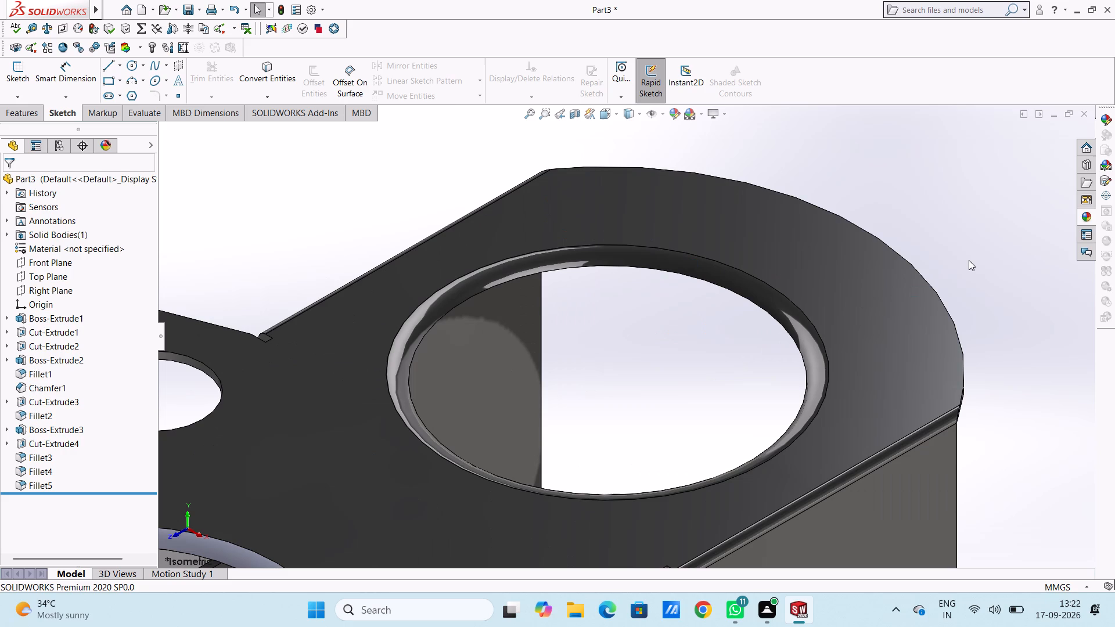
pyautogui.click(1079, 212)
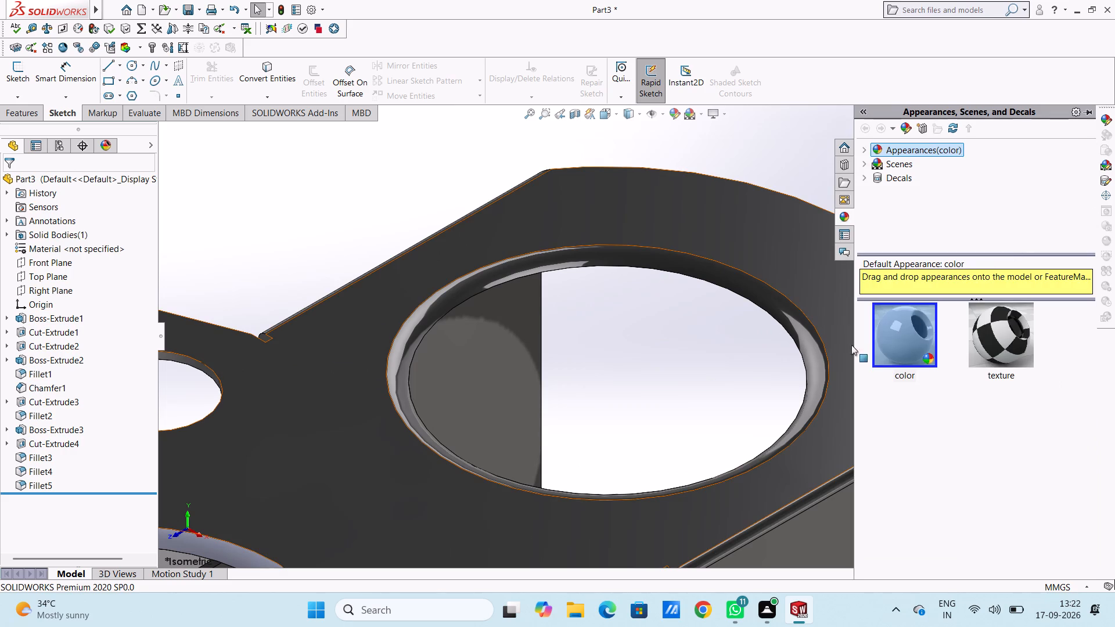
pyautogui.moveTo(909, 339); pyautogui.dragTo(458, 309)
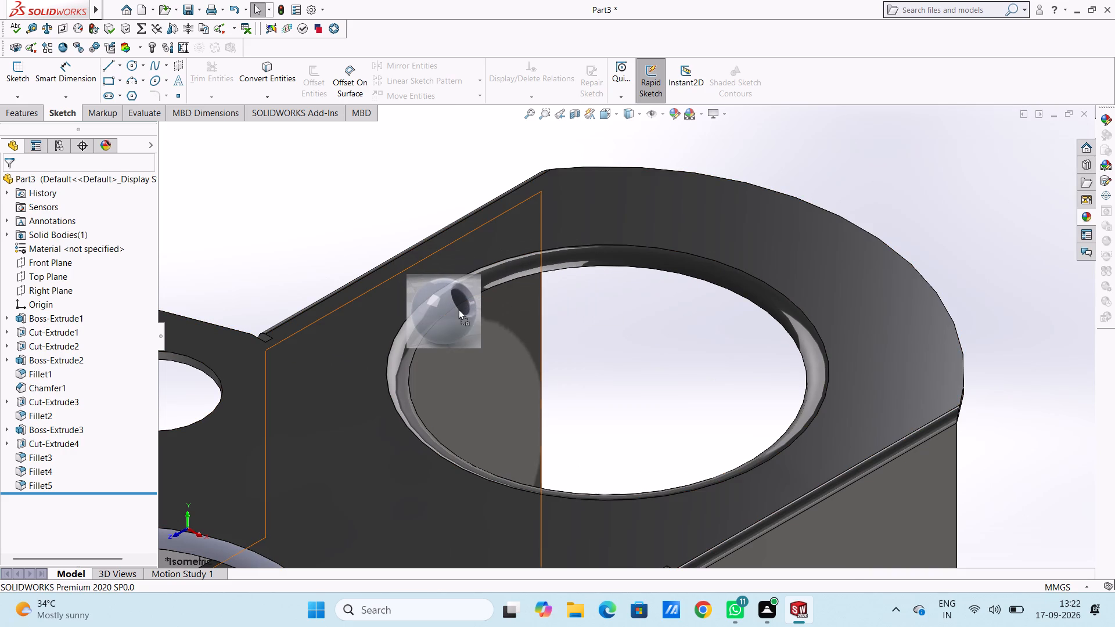
pyautogui.moveTo(458, 309); pyautogui.dragTo(456, 301)
pyautogui.click(450, 302)
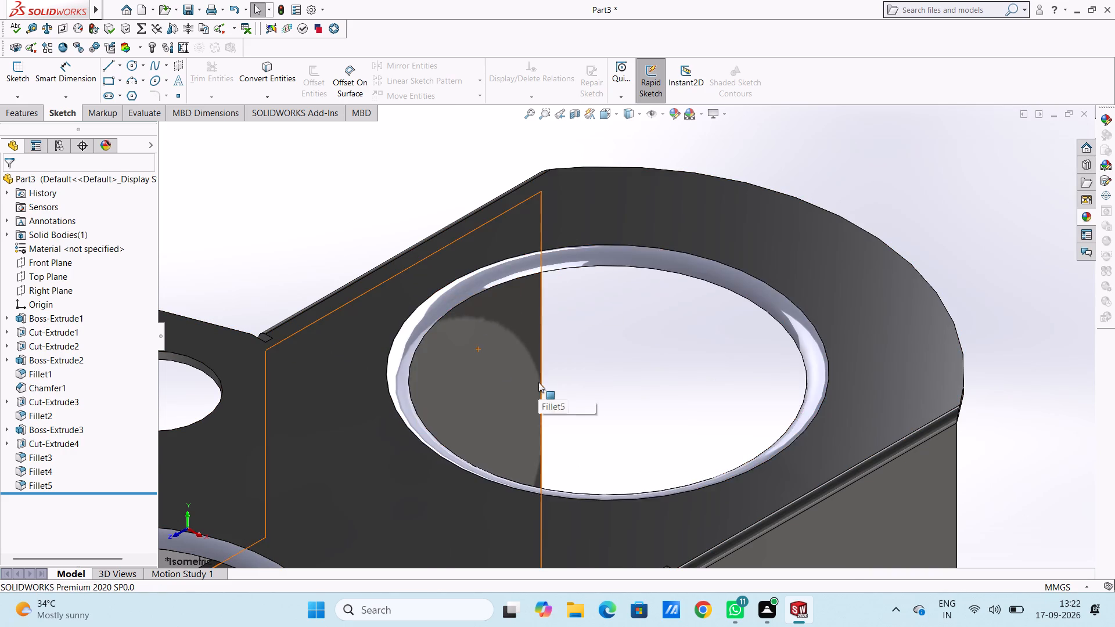
# Apply the default "color" appearance to the inner face of the hole in the near side's front mounting flange.
pyautogui.scroll(8, 538, 382)
pyautogui.scroll(-2, 566, 527)
pyautogui.scroll(2, 571, 539)
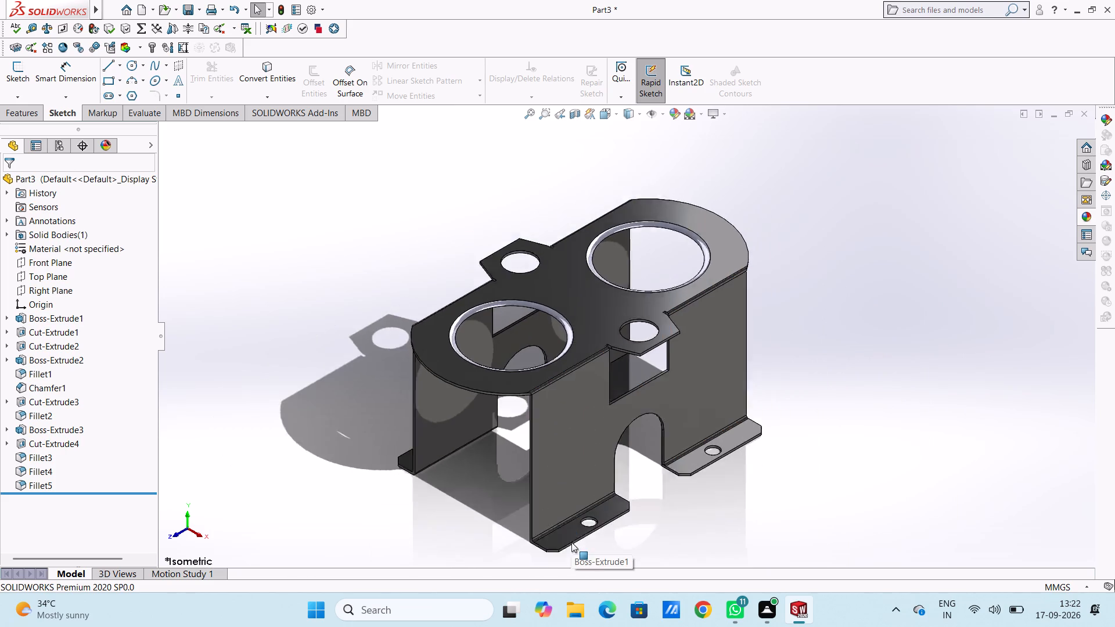
pyautogui.scroll(1, 571, 542)
pyautogui.scroll(-3, 592, 455)
pyautogui.scroll(-1, 621, 382)
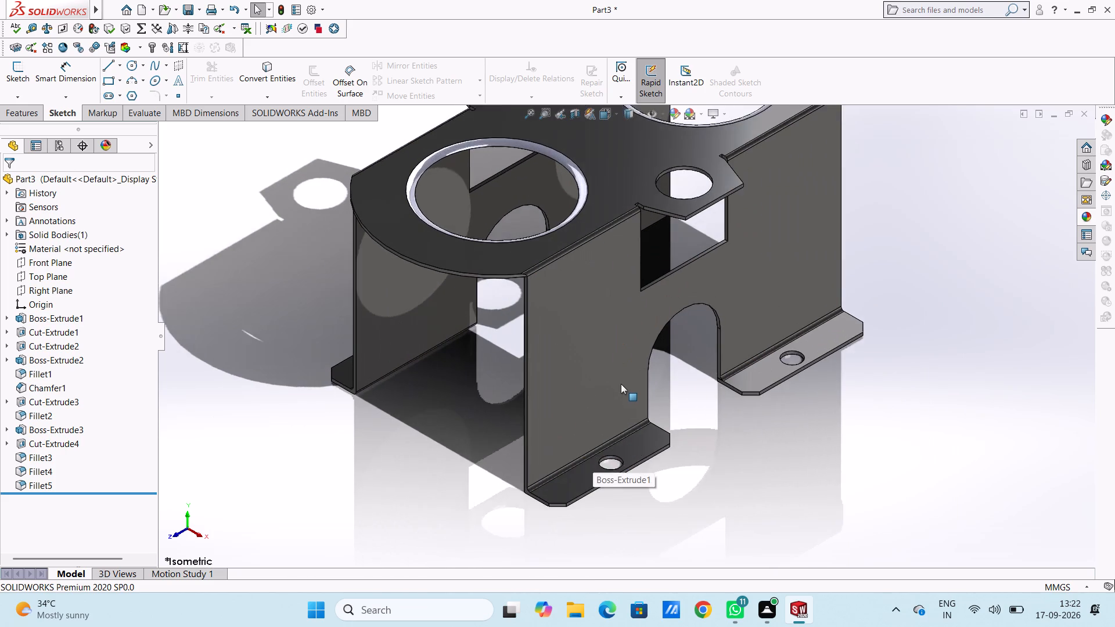
pyautogui.scroll(-6, 621, 384)
pyautogui.scroll(2, 588, 434)
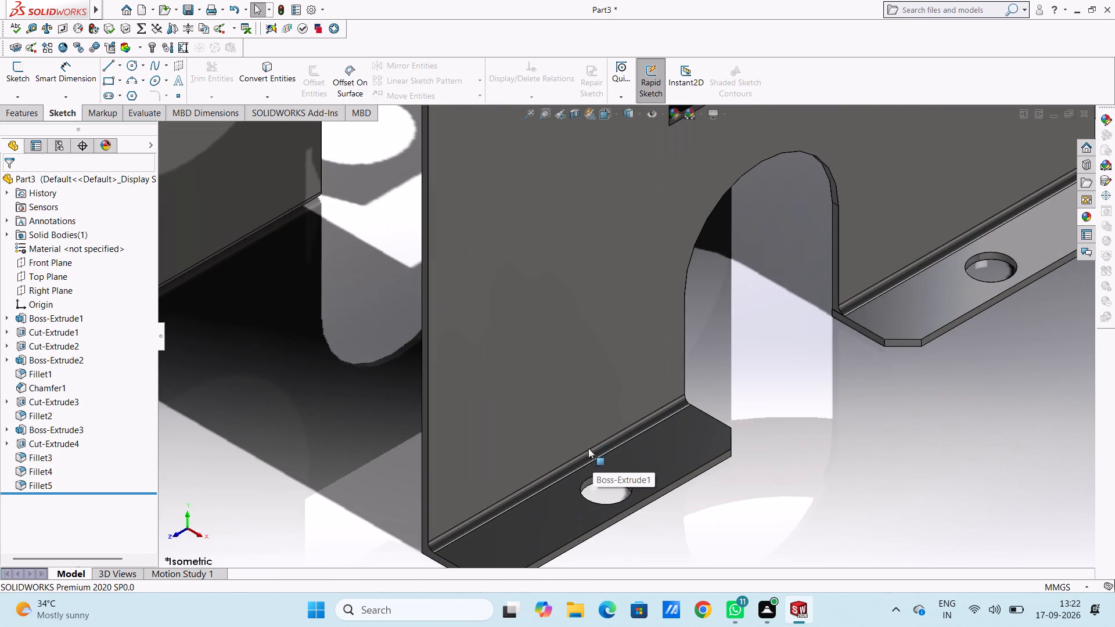
pyautogui.scroll(-3, 590, 498)
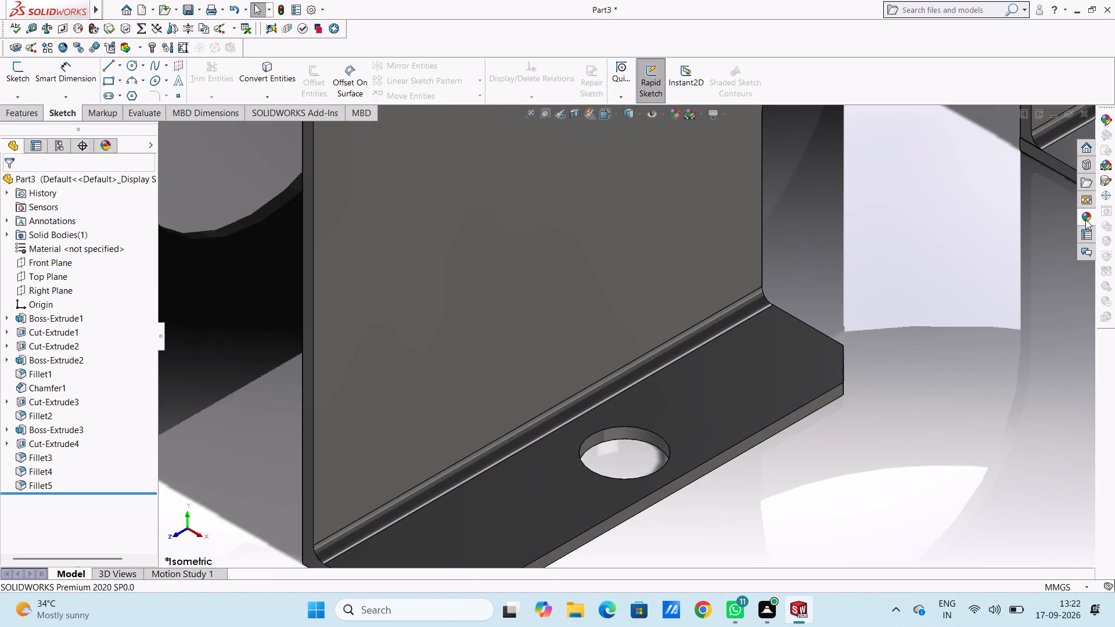
pyautogui.click(1084, 214)
pyautogui.moveTo(901, 331); pyautogui.dragTo(695, 410)
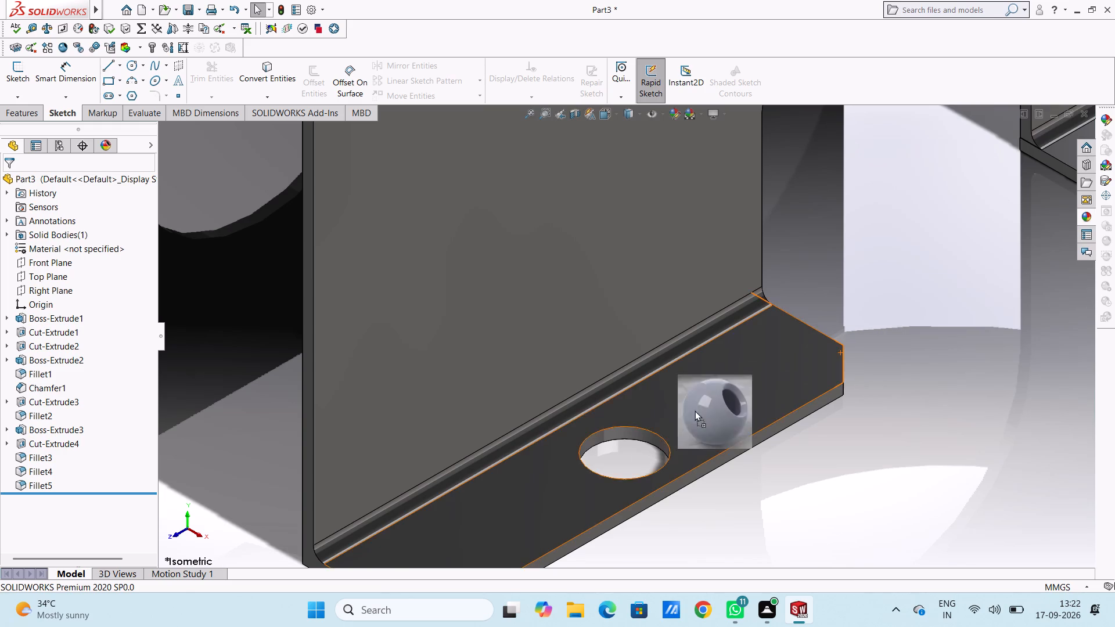
pyautogui.moveTo(695, 410); pyautogui.dragTo(603, 437)
pyautogui.click(602, 437)
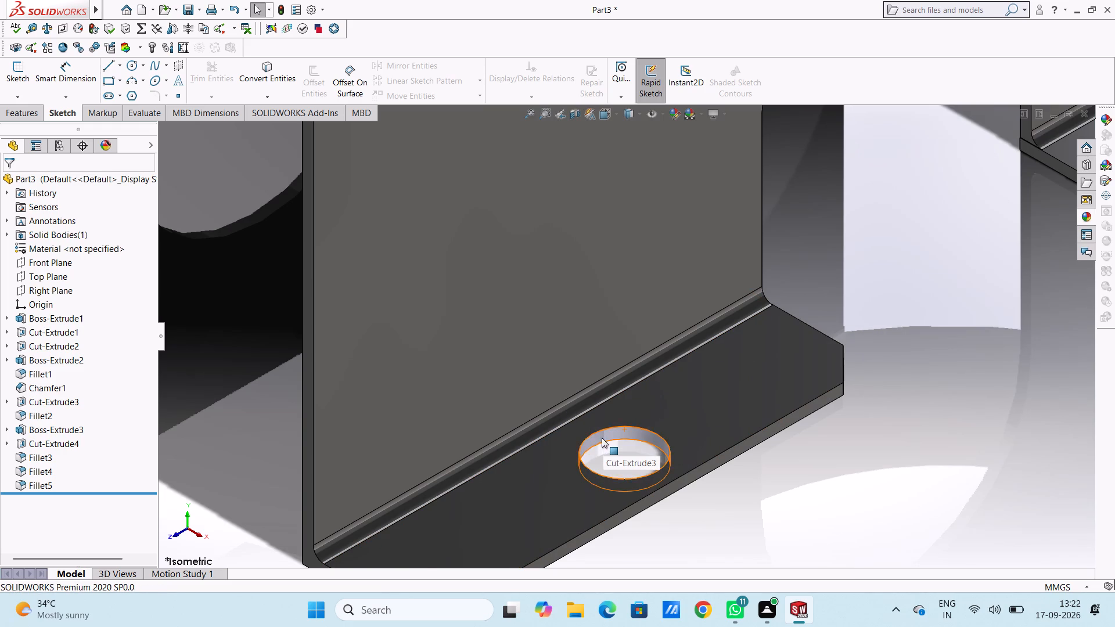
# Apply the default "color" appearance to the inner face of the hole in the near side's rear mounting flange.
pyautogui.scroll(6, 602, 438)
pyautogui.scroll(-4, 827, 234)
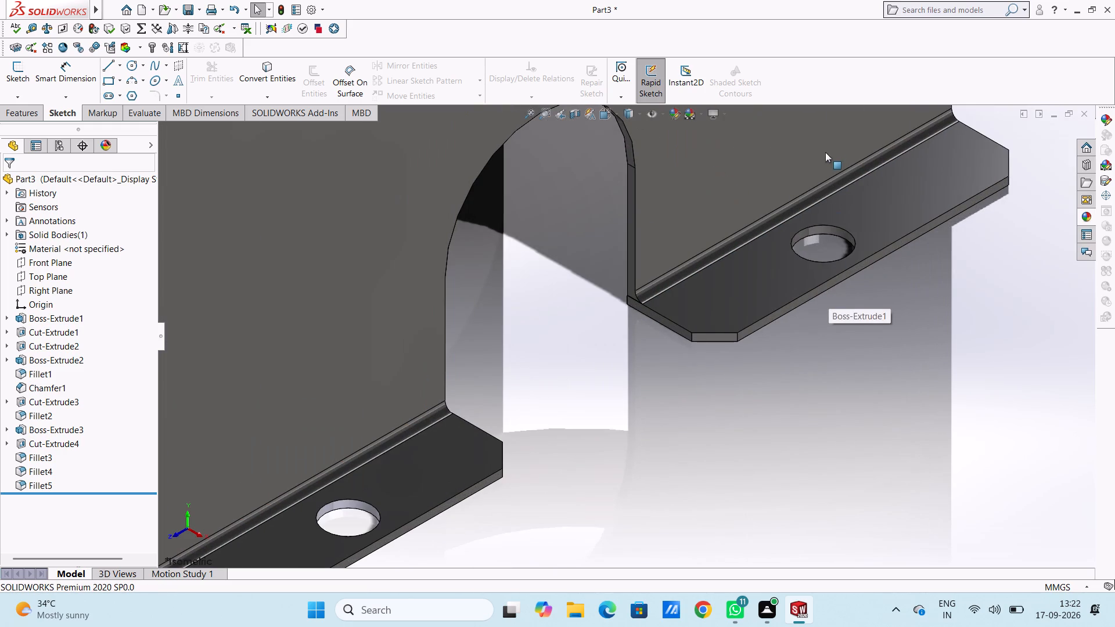
pyautogui.scroll(-5, 825, 159)
pyautogui.click(1088, 213)
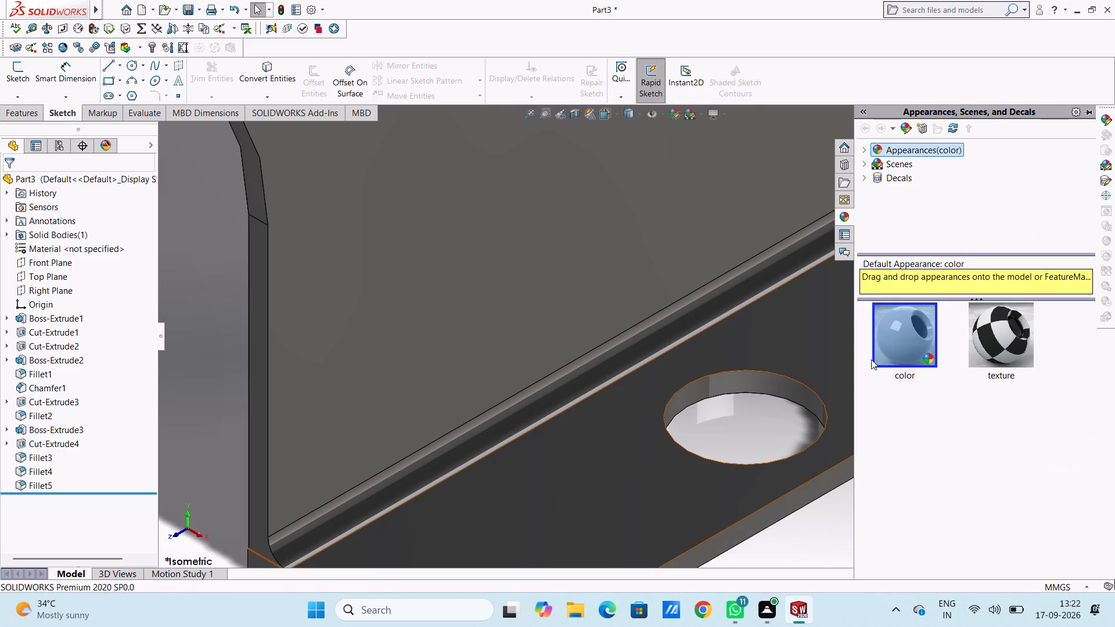
pyautogui.moveTo(916, 343); pyautogui.dragTo(735, 405)
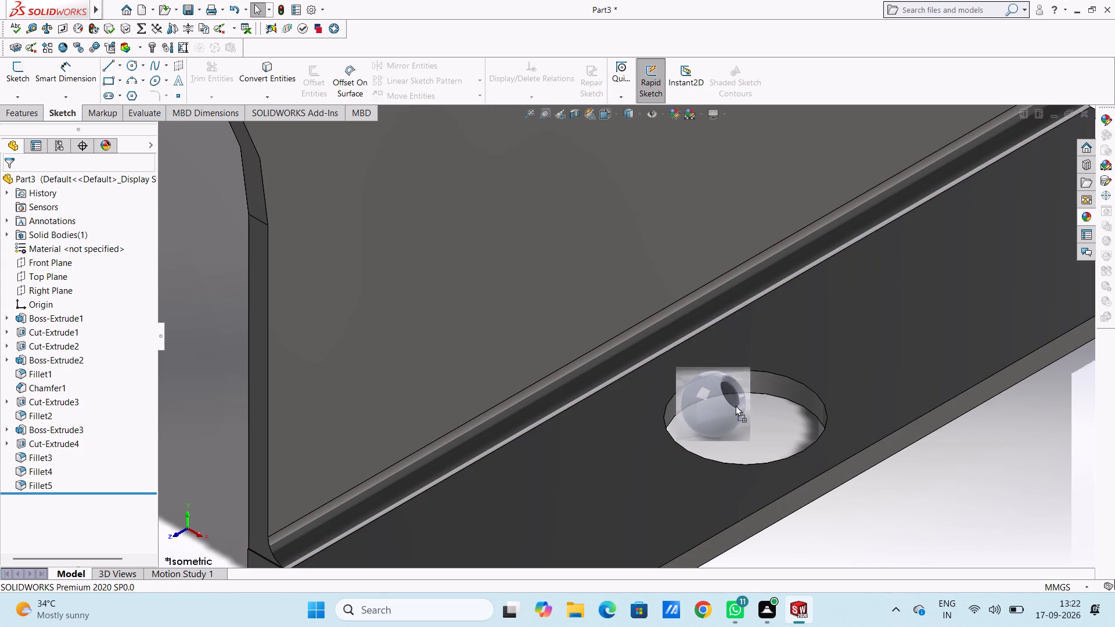
pyautogui.moveTo(735, 405); pyautogui.dragTo(790, 455)
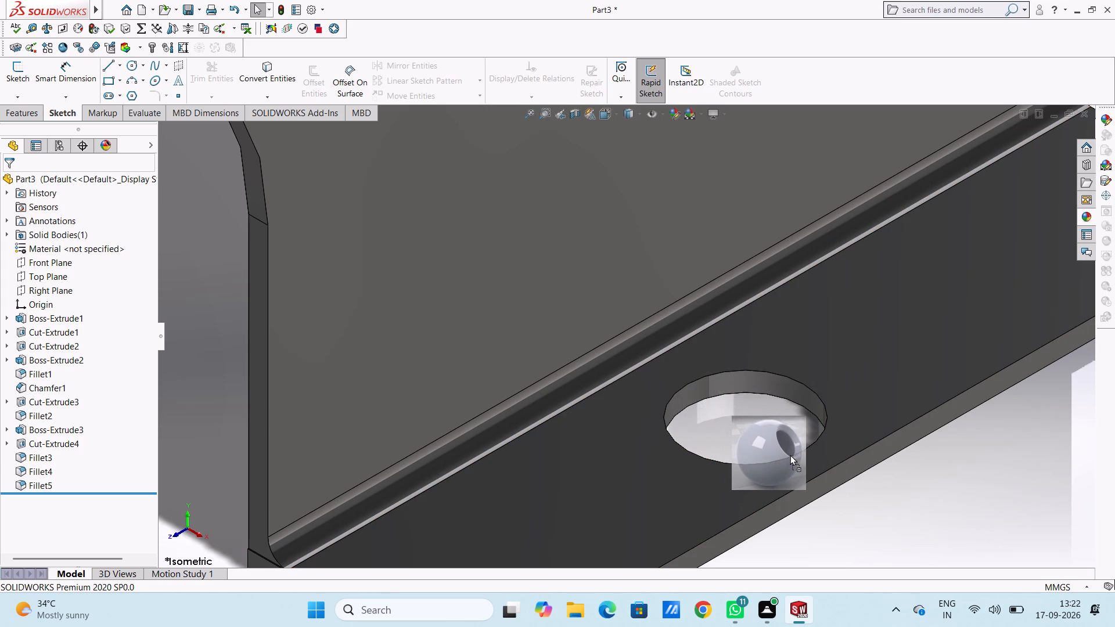
pyautogui.moveTo(790, 455); pyautogui.dragTo(771, 379)
pyautogui.click(769, 381)
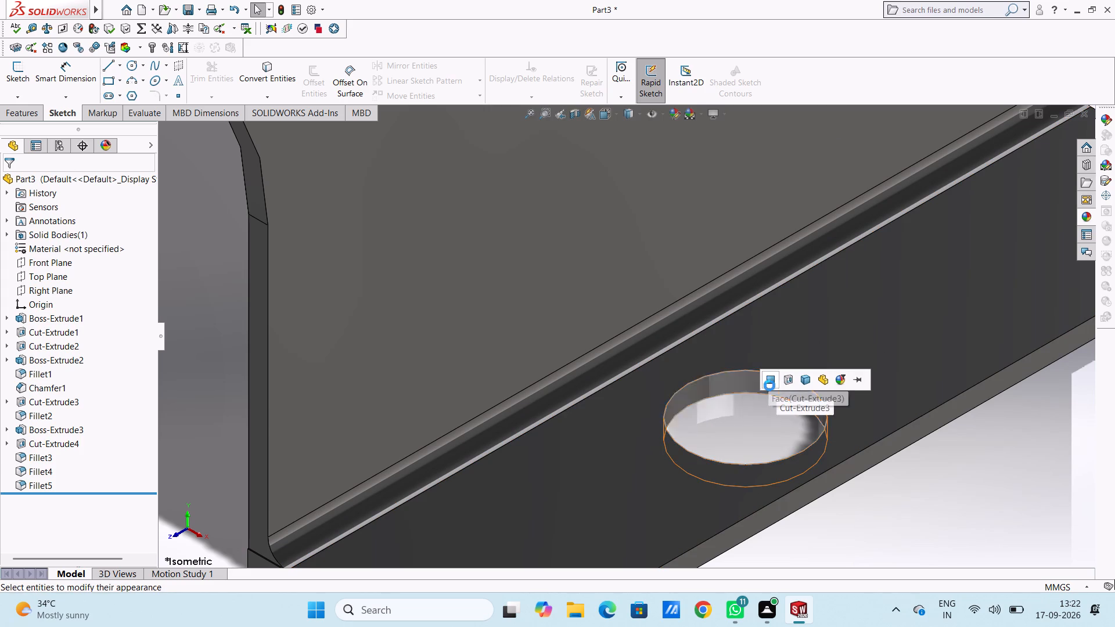
# Apply the default "color" appearance to the inner face of the hole in the top plate's far-side angular tab.
pyautogui.scroll(9, 769, 387)
pyautogui.scroll(5, 632, 347)
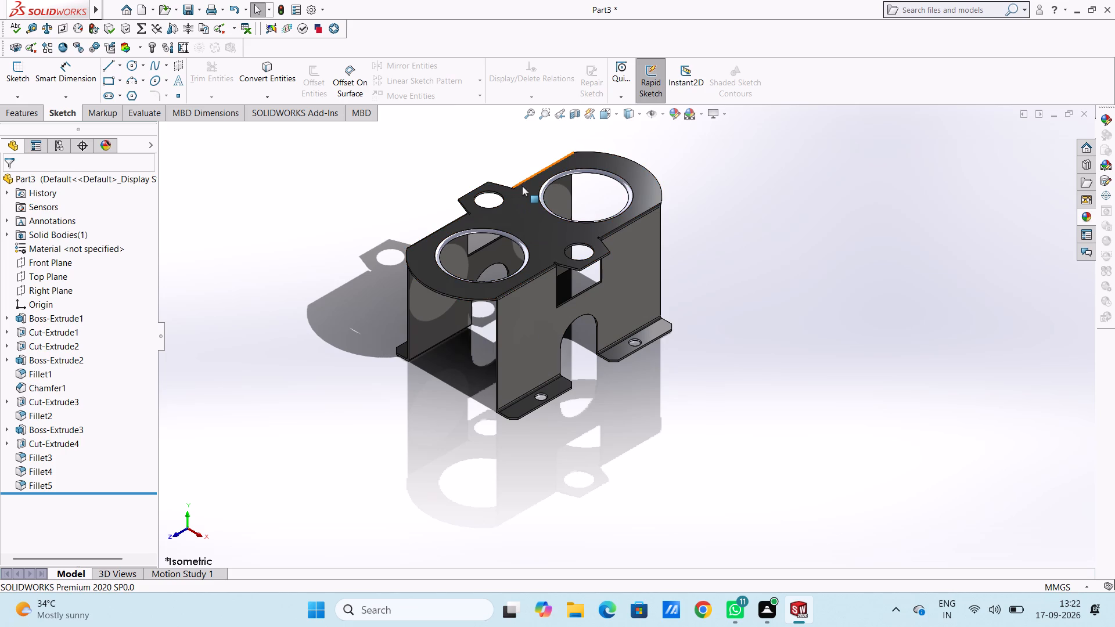
pyautogui.scroll(-11, 519, 194)
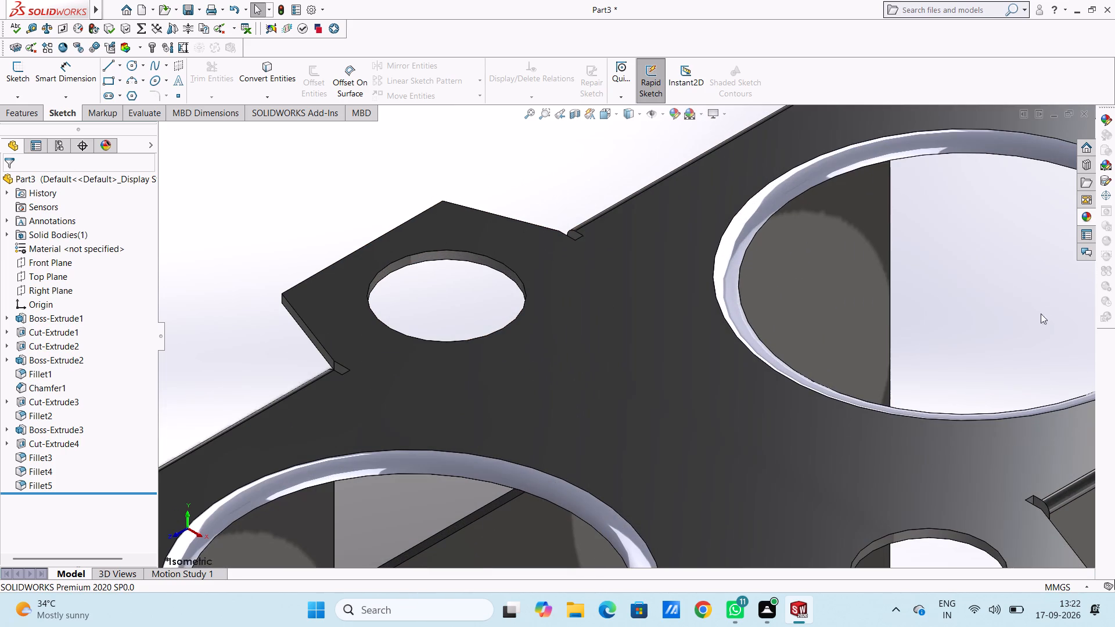
pyautogui.click(1084, 215)
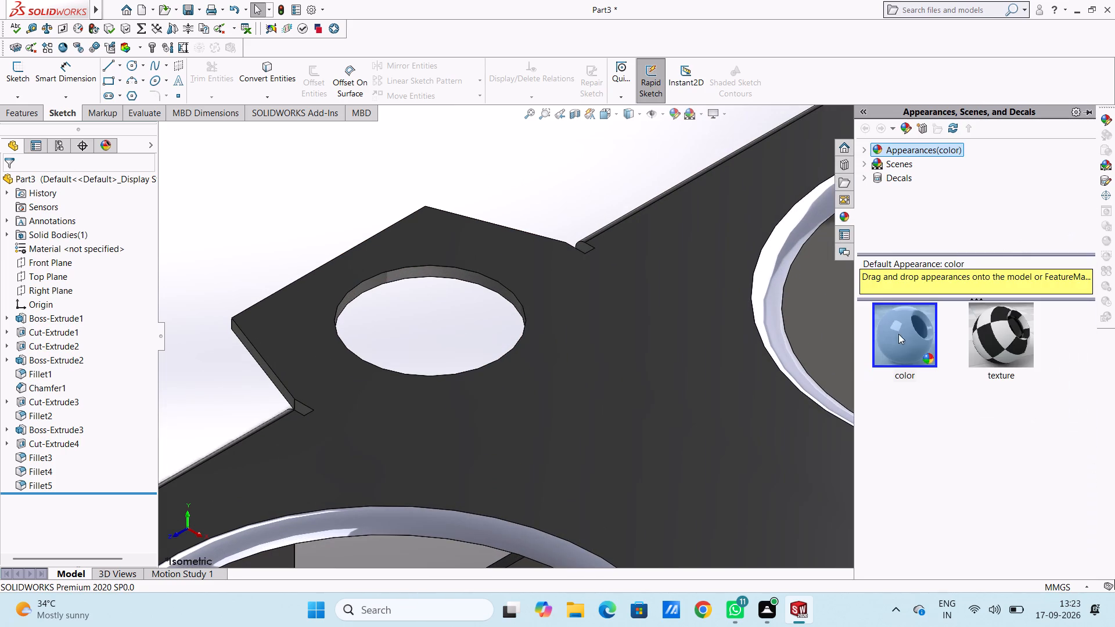
pyautogui.moveTo(901, 333); pyautogui.dragTo(440, 278)
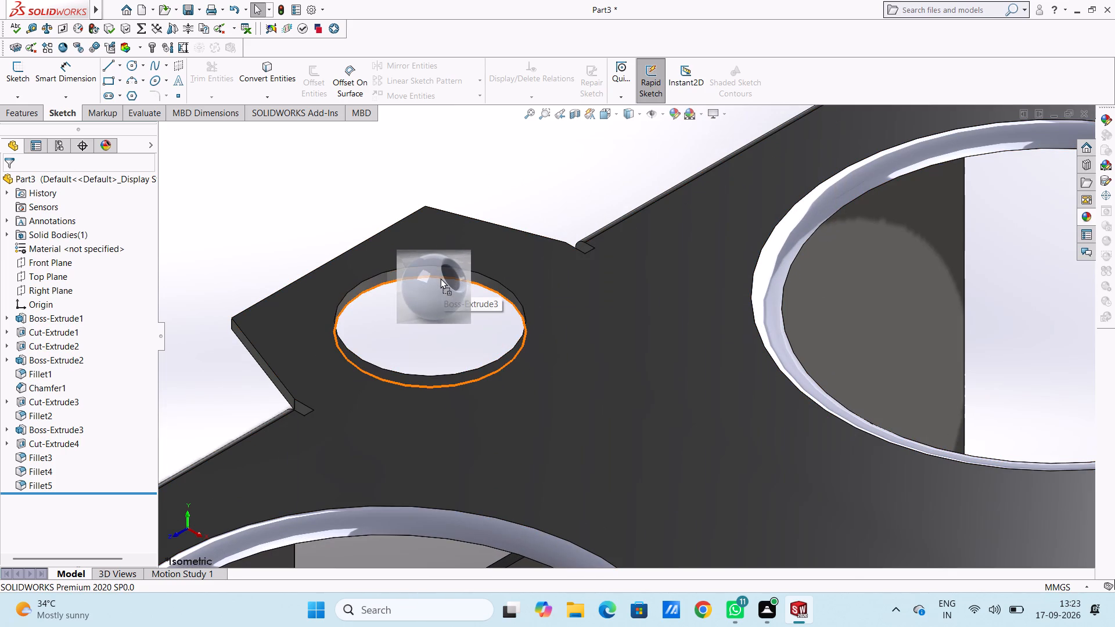
pyautogui.moveTo(440, 278); pyautogui.dragTo(440, 276)
pyautogui.click(440, 276)
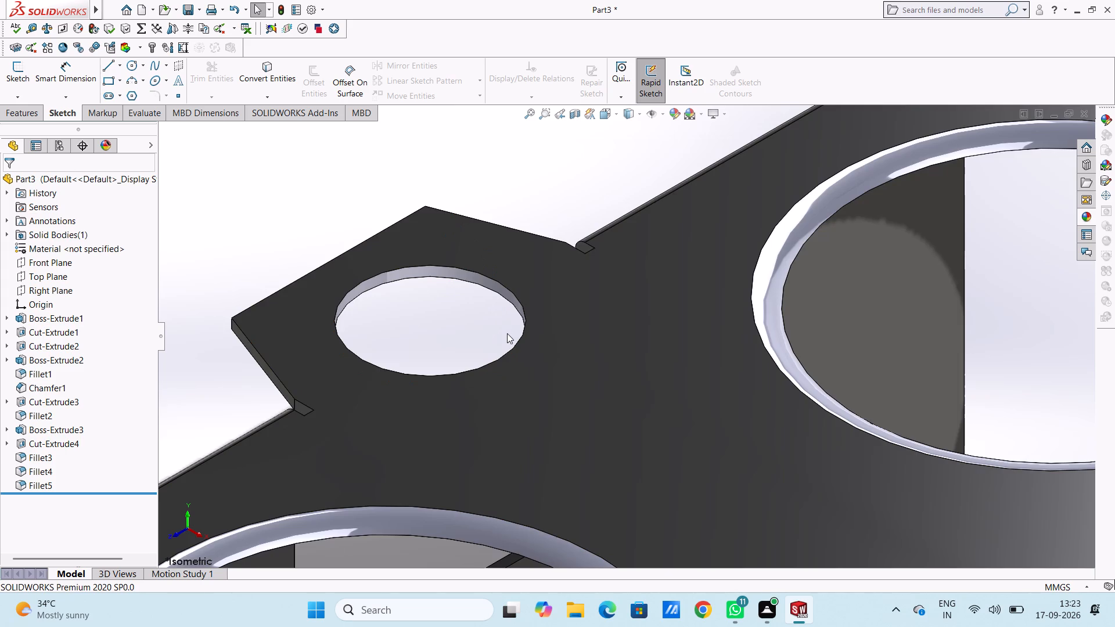
# Apply the default "color" appearance to the inner face of the hole in the top plate's near-side angular tab.
pyautogui.scroll(3, 507, 333)
pyautogui.scroll(5, 550, 463)
pyautogui.scroll(-6, 755, 408)
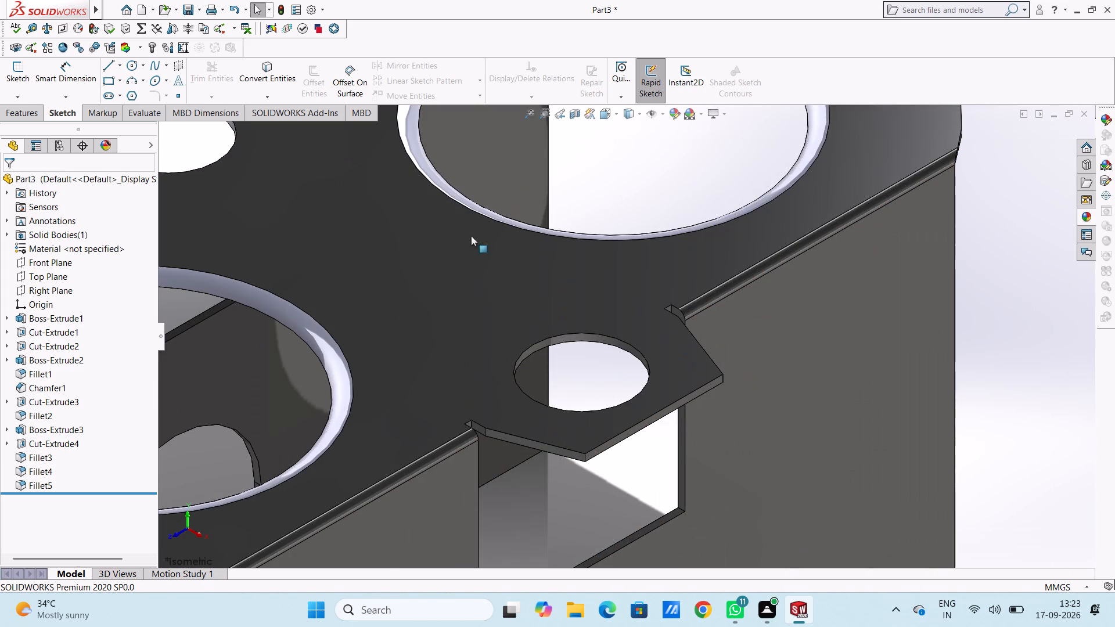
pyautogui.click(1086, 214)
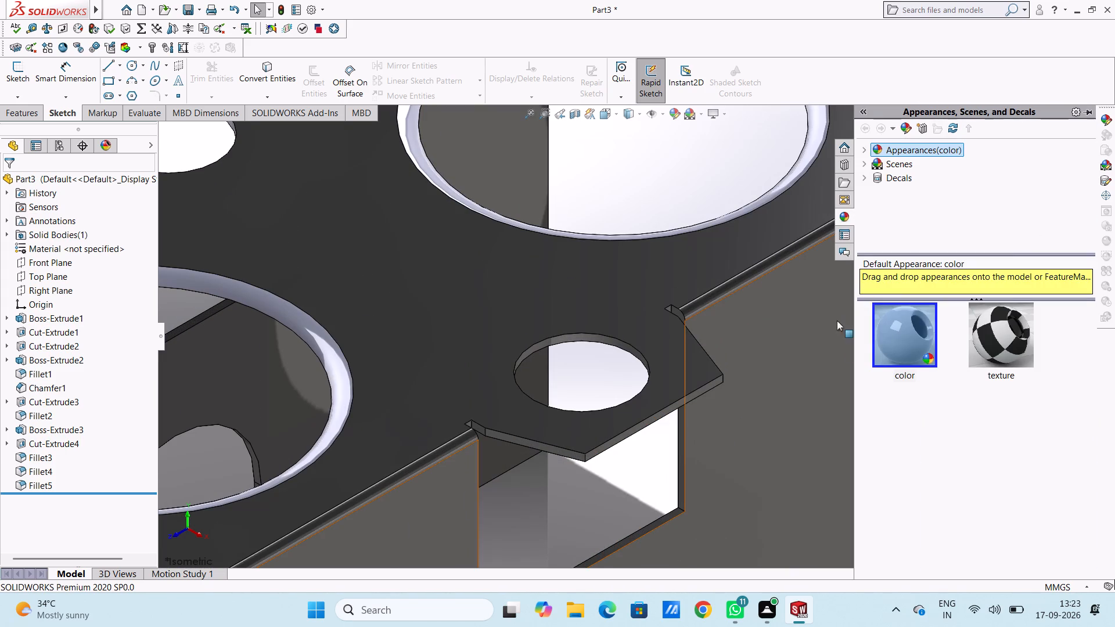
pyautogui.moveTo(891, 332); pyautogui.dragTo(628, 345)
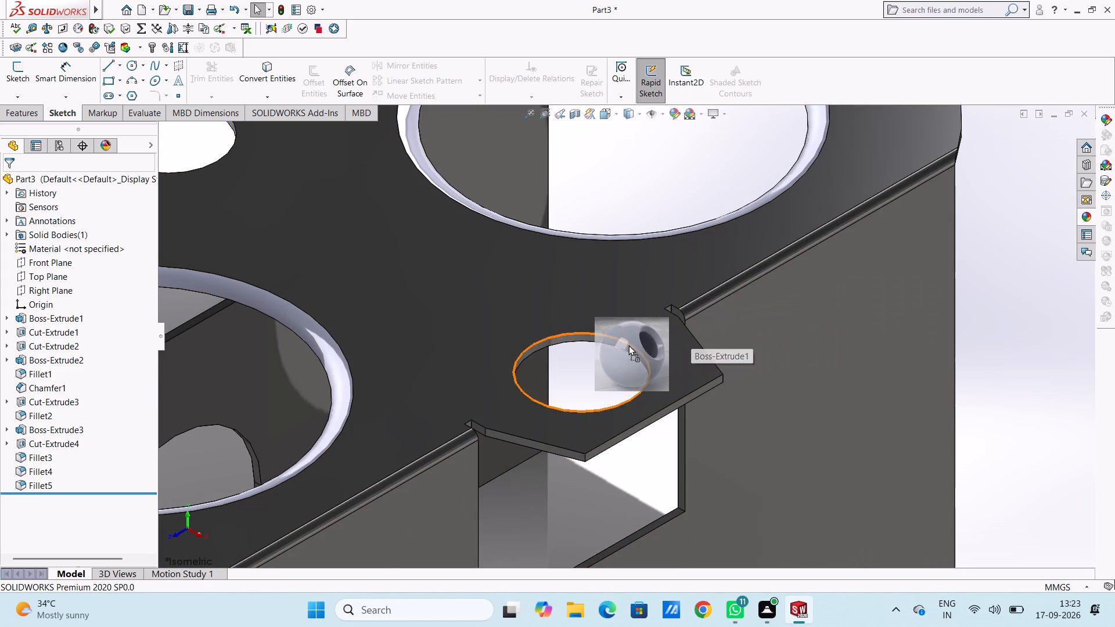
pyautogui.moveTo(628, 345); pyautogui.dragTo(588, 339)
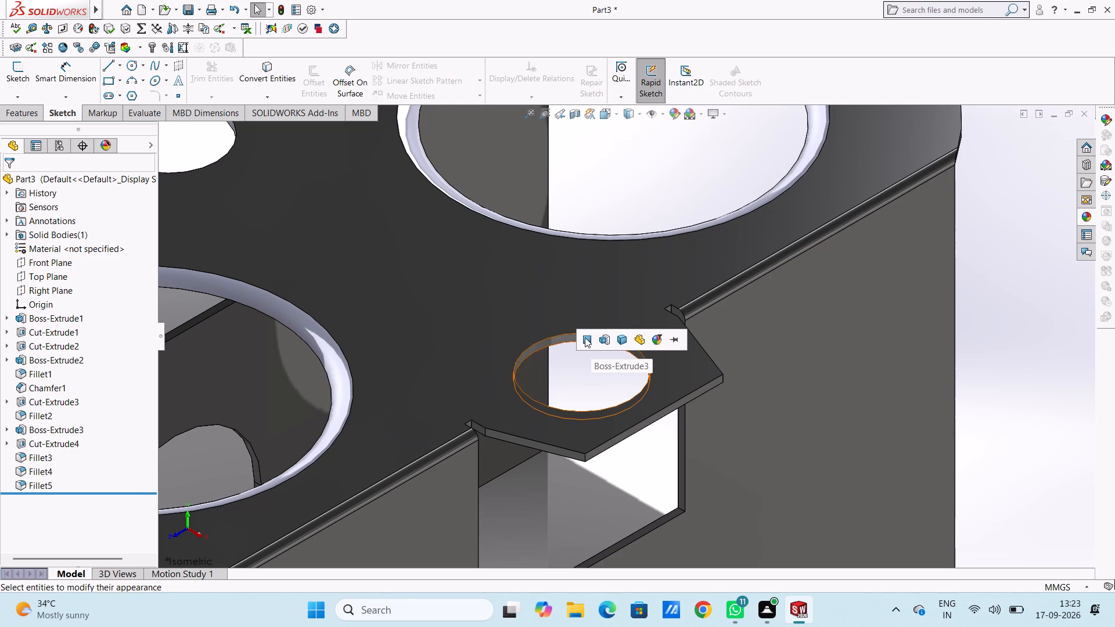
pyautogui.click(585, 341)
# Apply the default "color" appearance to the inner face of the hole in the far side's rear mounting flange.
pyautogui.scroll(5, 584, 391)
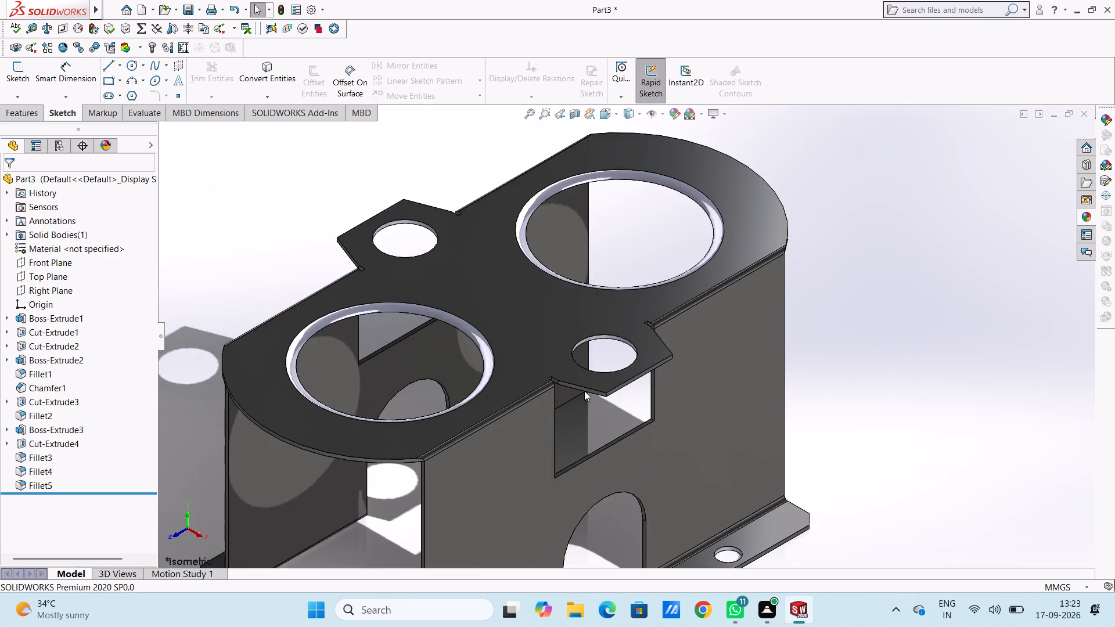
pyautogui.scroll(2, 584, 393)
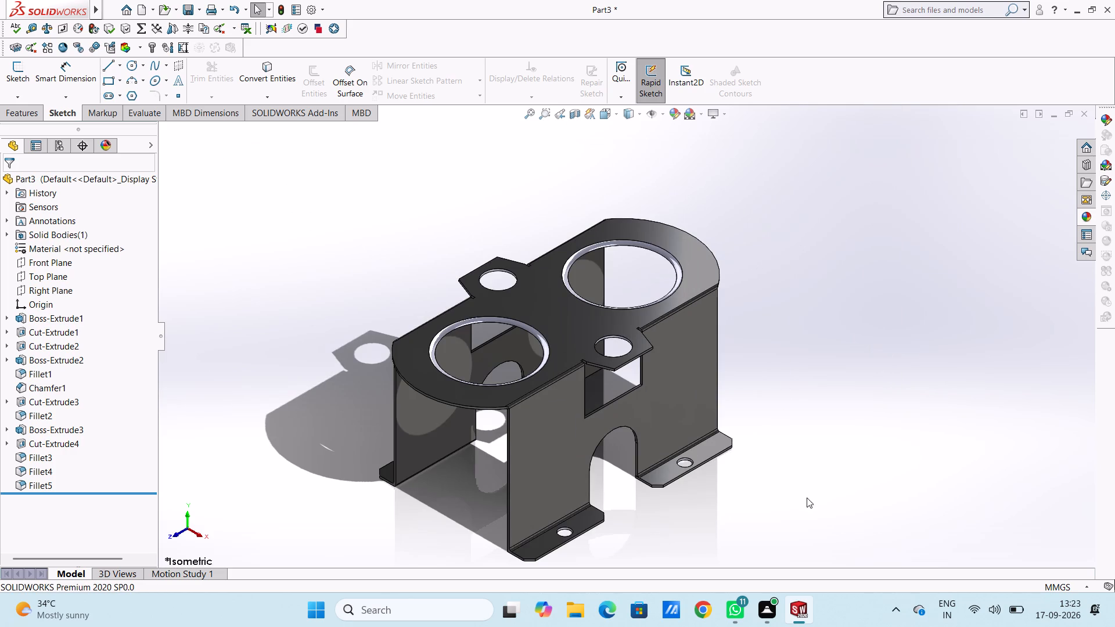
pyautogui.moveTo(459, 471); pyautogui.dragTo(589, 505, button='middle')
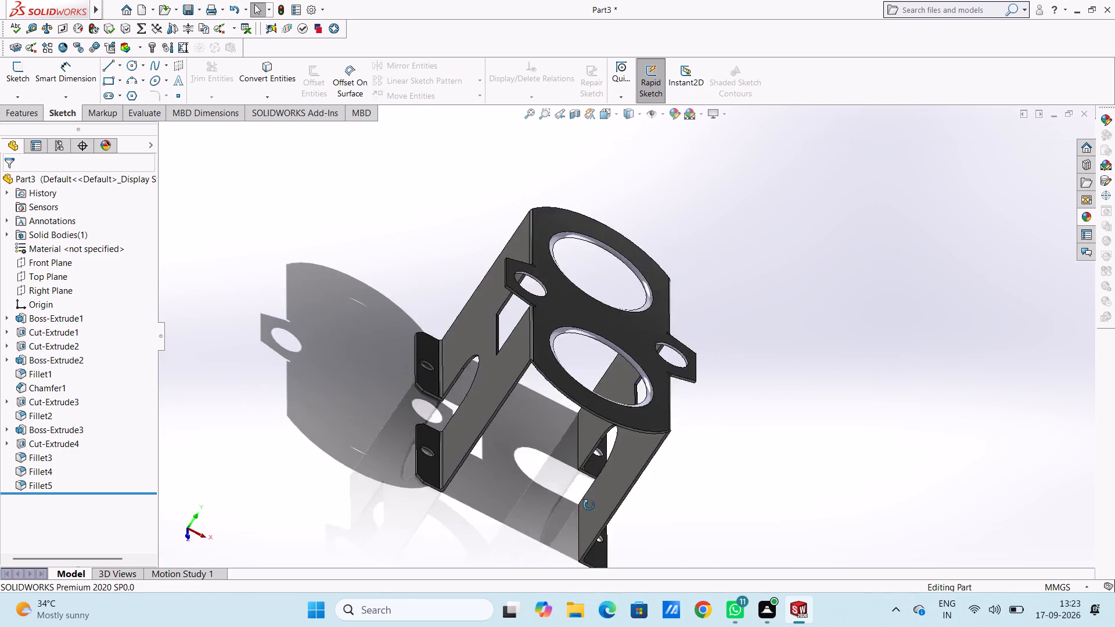
pyautogui.moveTo(589, 505); pyautogui.dragTo(609, 575, button='middle')
pyautogui.moveTo(488, 439); pyautogui.dragTo(465, 448, button='middle')
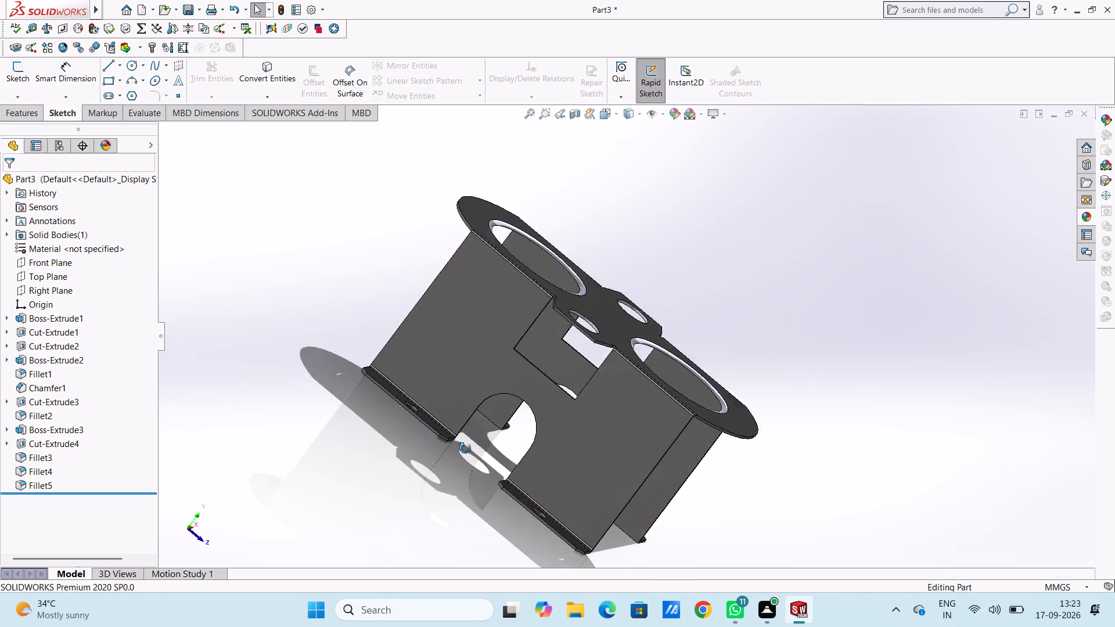
pyautogui.moveTo(465, 448); pyautogui.dragTo(455, 459, button='middle')
pyautogui.scroll(-6, 484, 431)
pyautogui.moveTo(536, 399); pyautogui.dragTo(523, 407, button='middle')
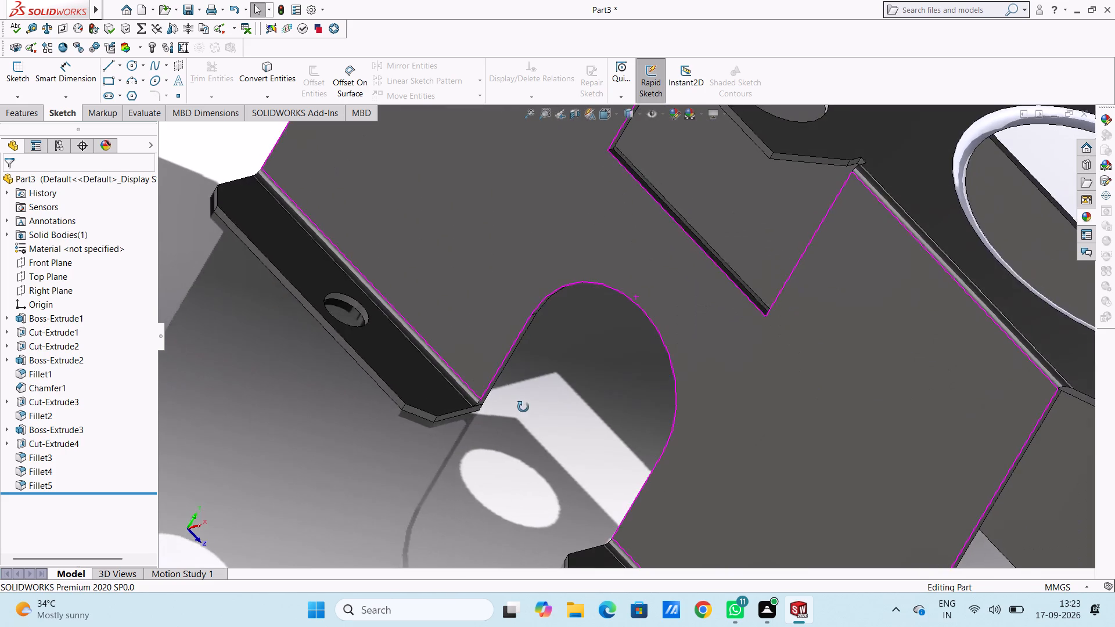
pyautogui.moveTo(523, 407); pyautogui.dragTo(524, 416, button='middle')
pyautogui.scroll(-5, 404, 217)
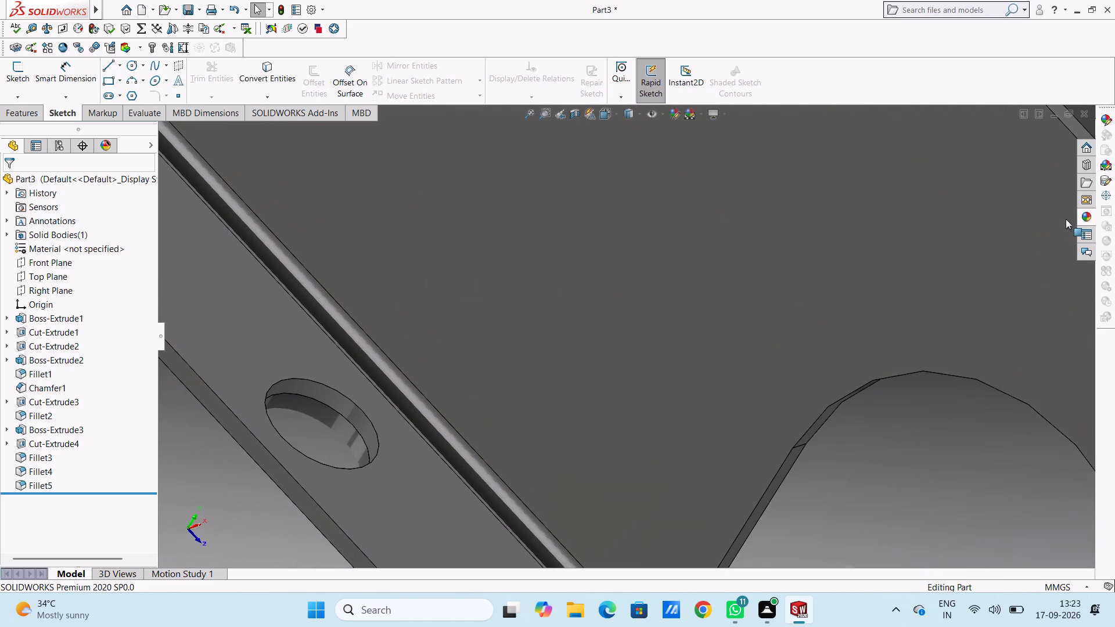
pyautogui.click(1082, 218)
pyautogui.moveTo(895, 337); pyautogui.dragTo(794, 364)
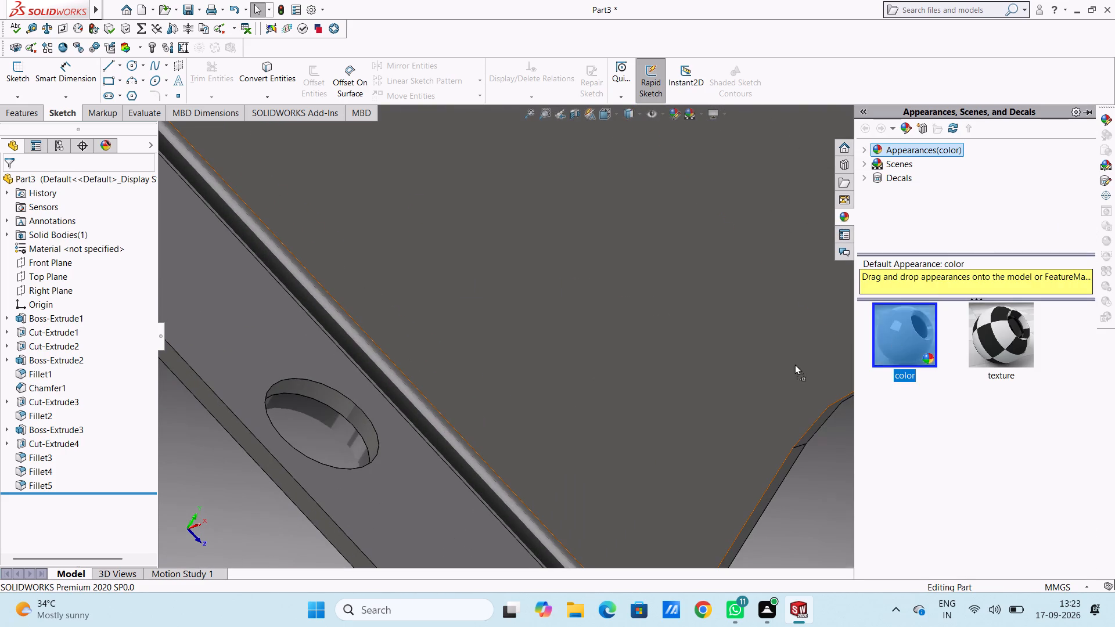
pyautogui.moveTo(794, 364); pyautogui.dragTo(302, 381)
pyautogui.click(298, 377)
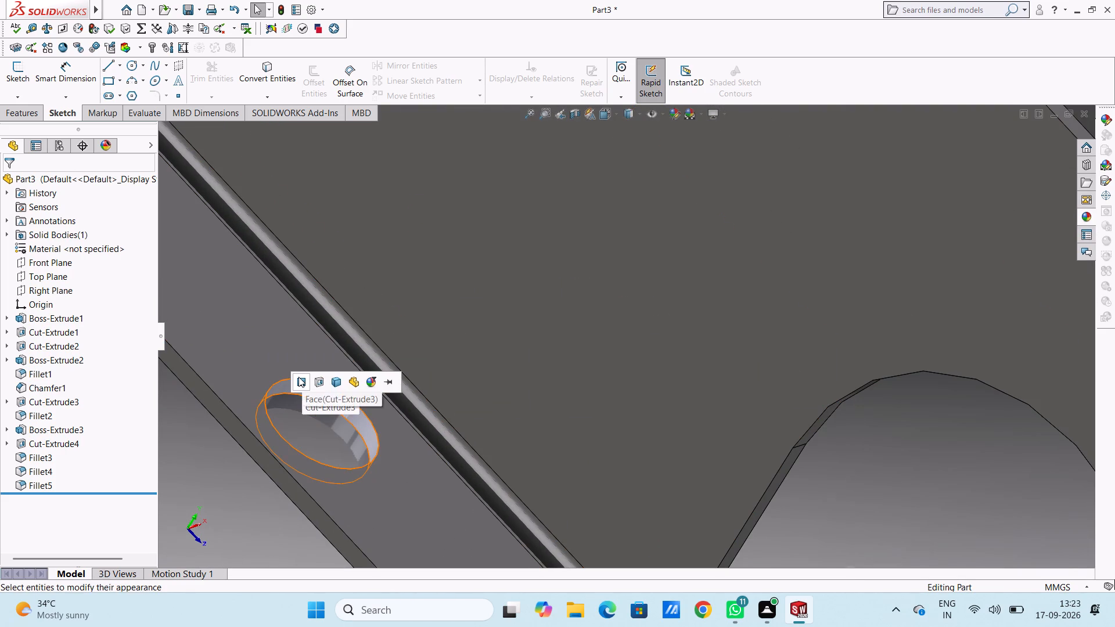
# Apply the default "color" appearance to the inner face of the hole in the far side's front mounting flange.
pyautogui.scroll(7, 401, 476)
pyautogui.scroll(4, 732, 543)
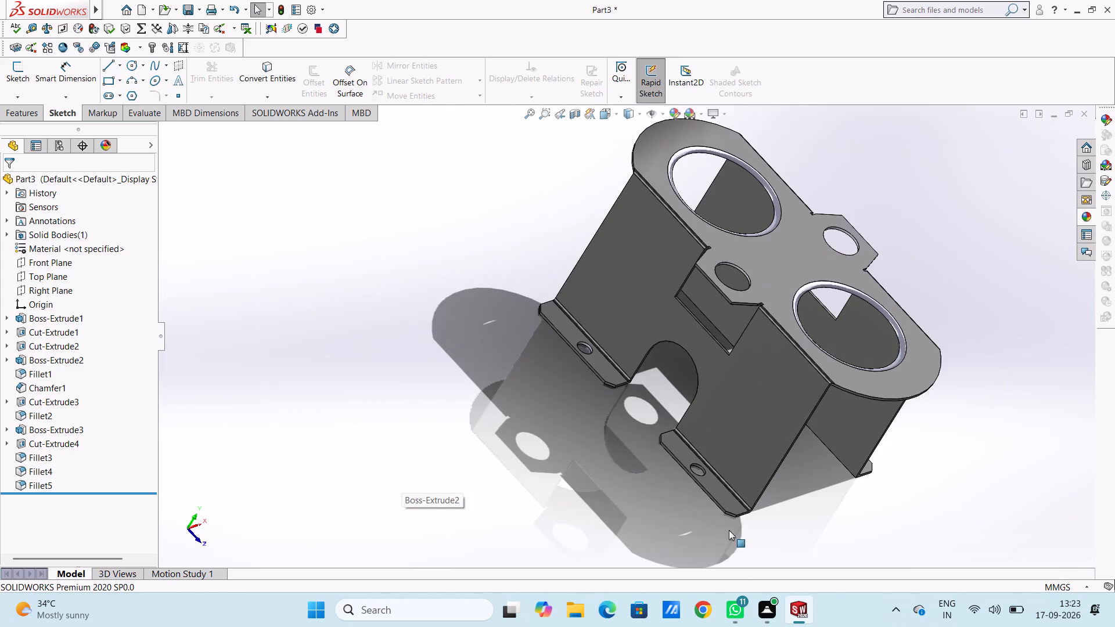
pyautogui.scroll(-6, 721, 498)
pyautogui.scroll(-3, 582, 266)
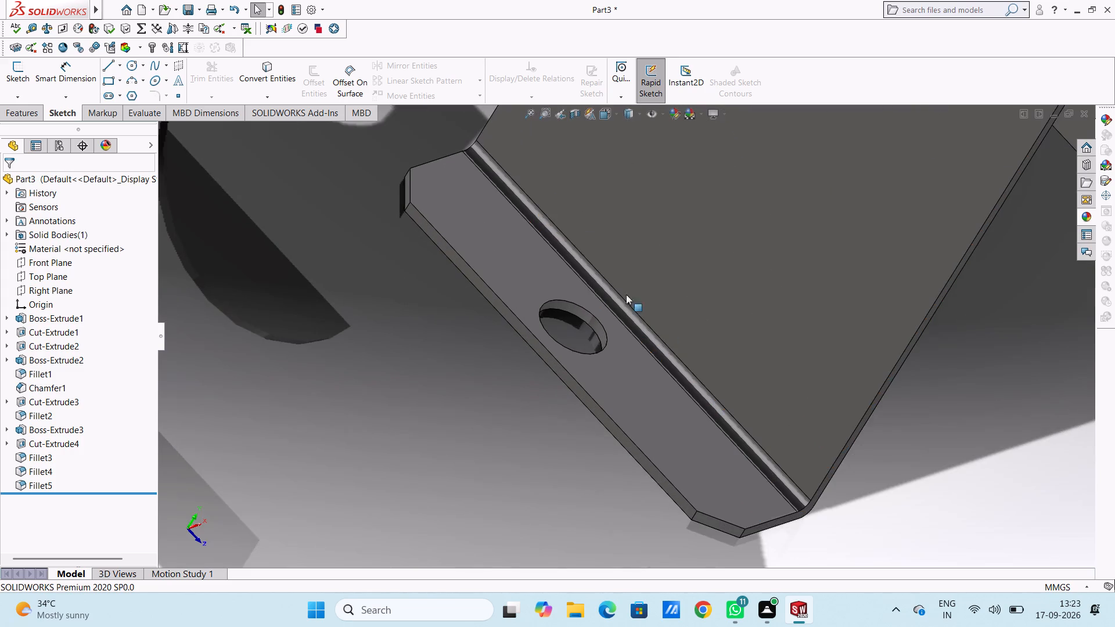
pyautogui.click(1090, 219)
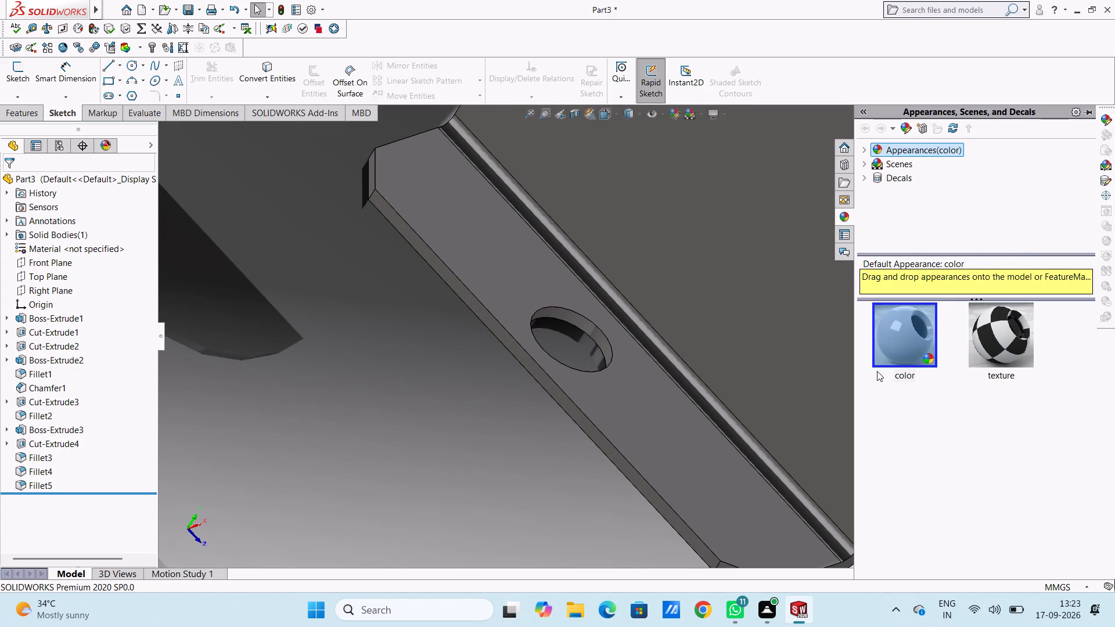
pyautogui.moveTo(916, 332); pyautogui.dragTo(600, 304)
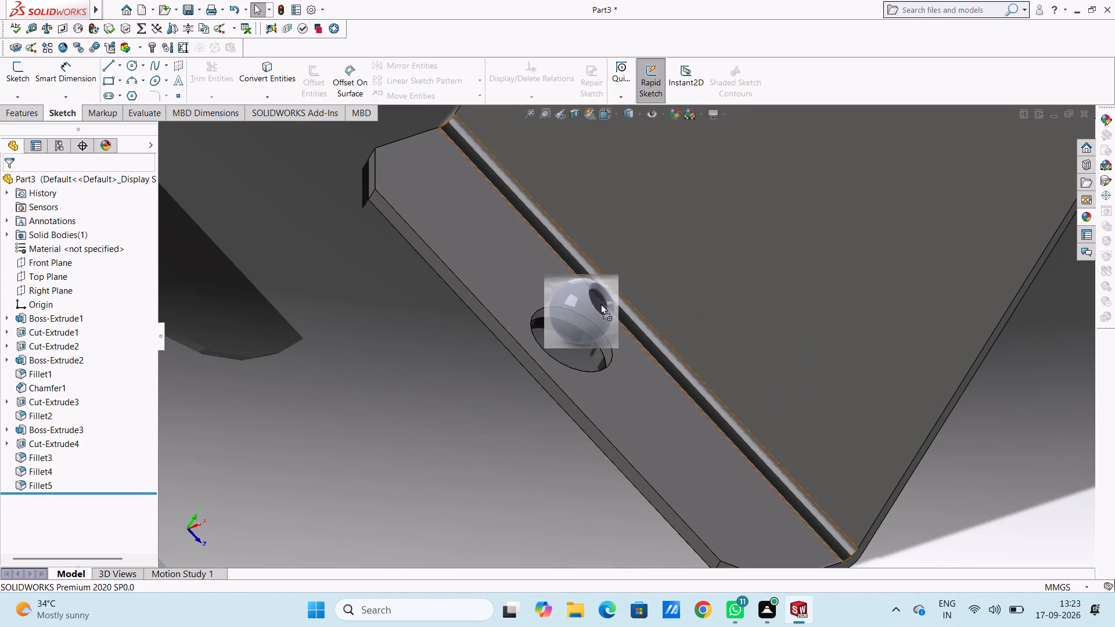
pyautogui.moveTo(600, 304); pyautogui.dragTo(579, 323)
pyautogui.click(575, 325)
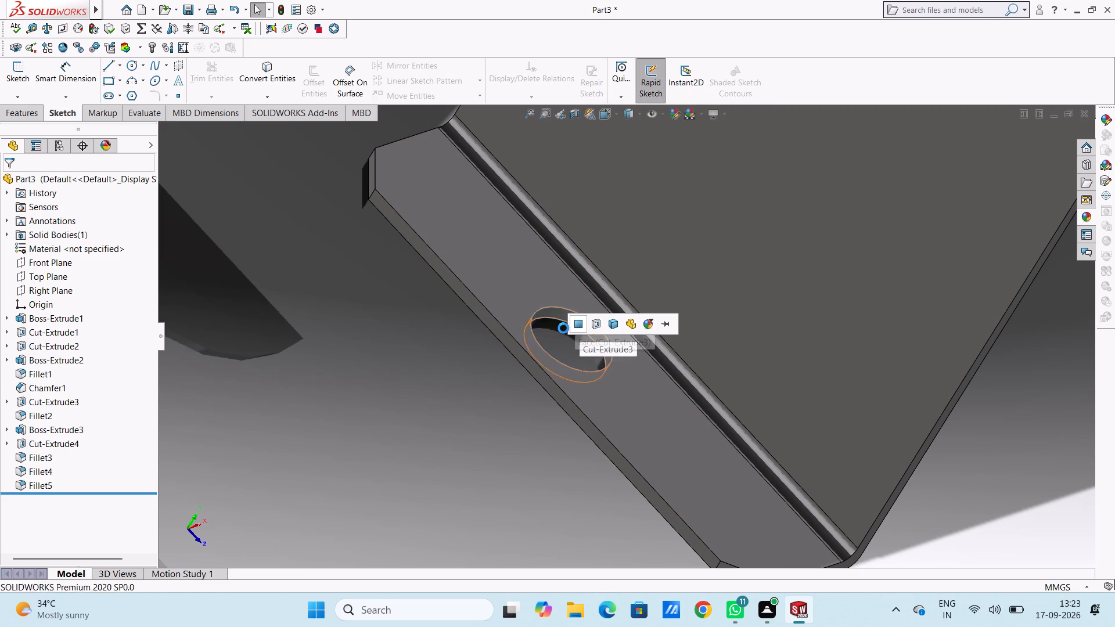
# Apply the default "color" appearance to the bottom edge face of the rectangular notch in the far side wall.
pyautogui.scroll(14, 466, 414)
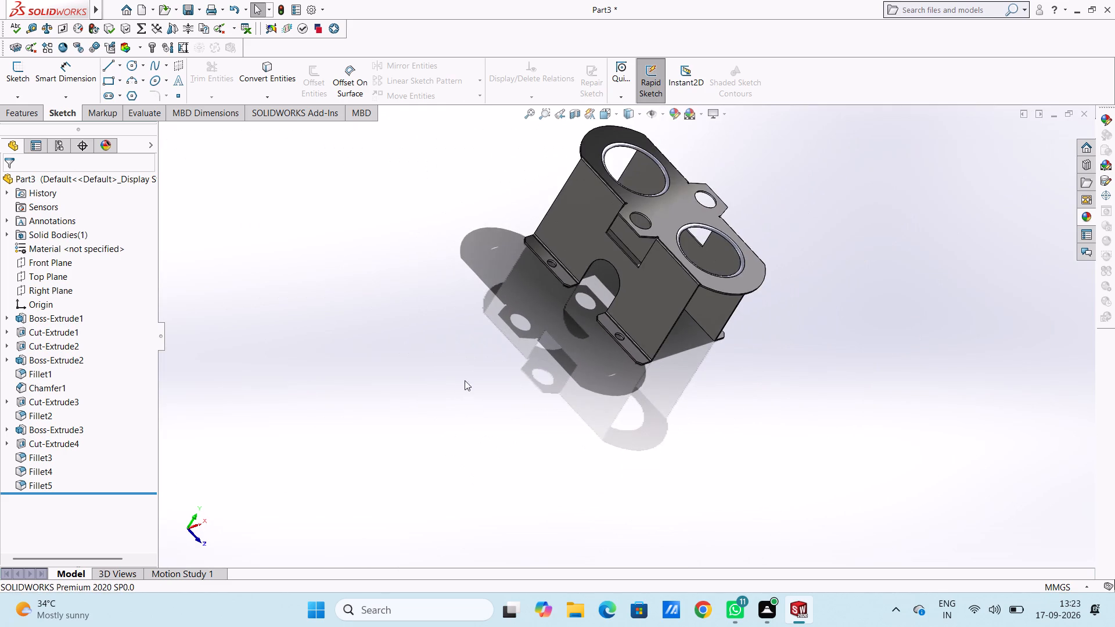
pyautogui.scroll(1, 469, 373)
pyautogui.scroll(-6, 660, 242)
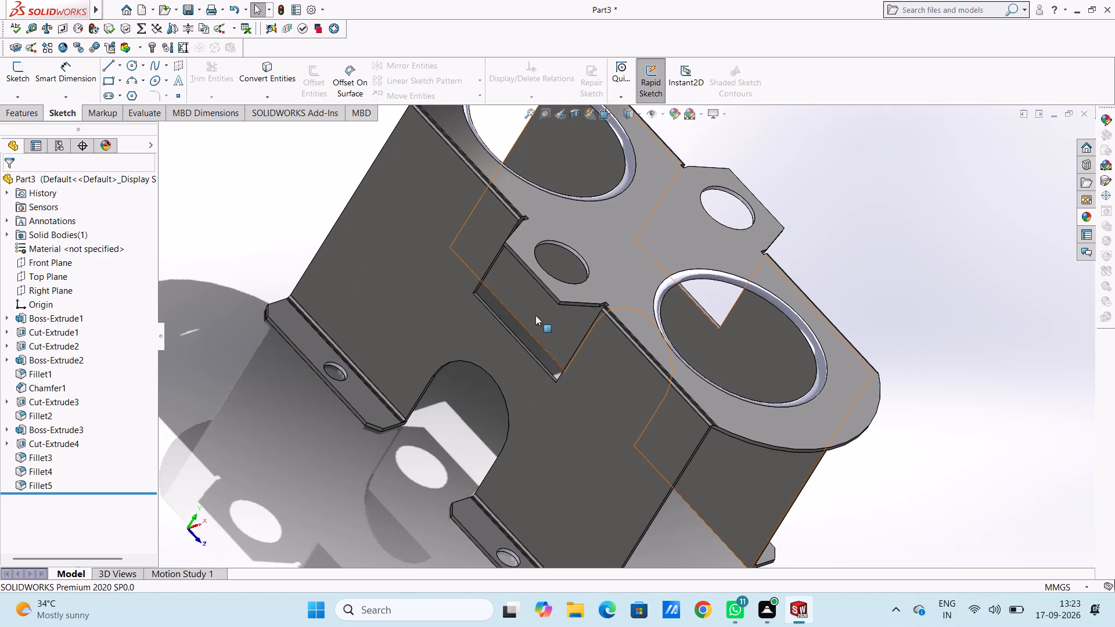
pyautogui.scroll(-7, 526, 321)
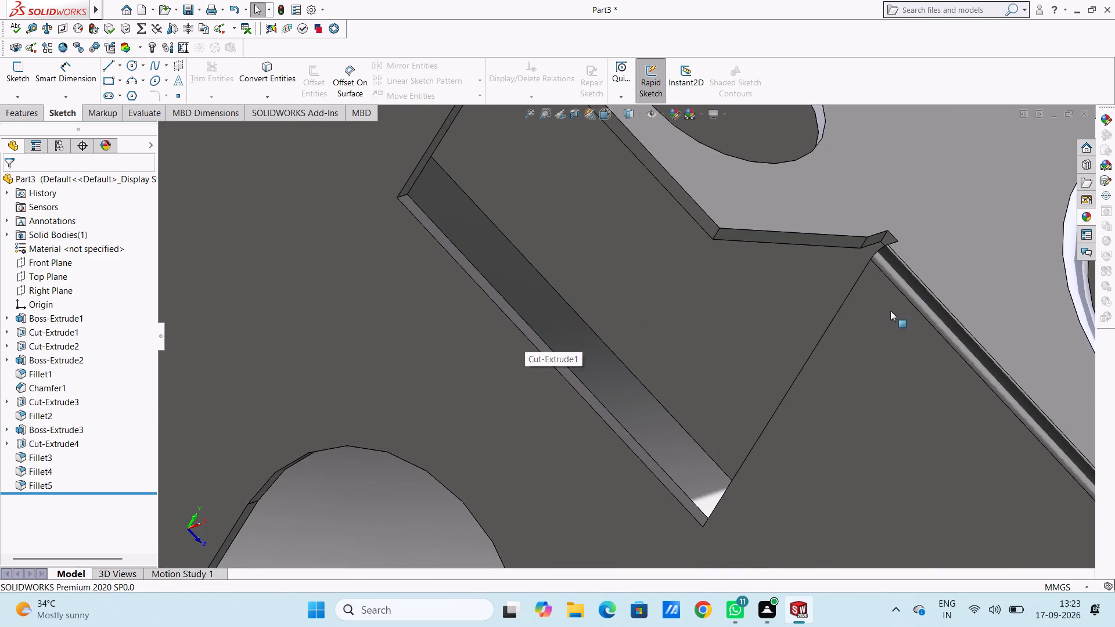
pyautogui.click(1083, 217)
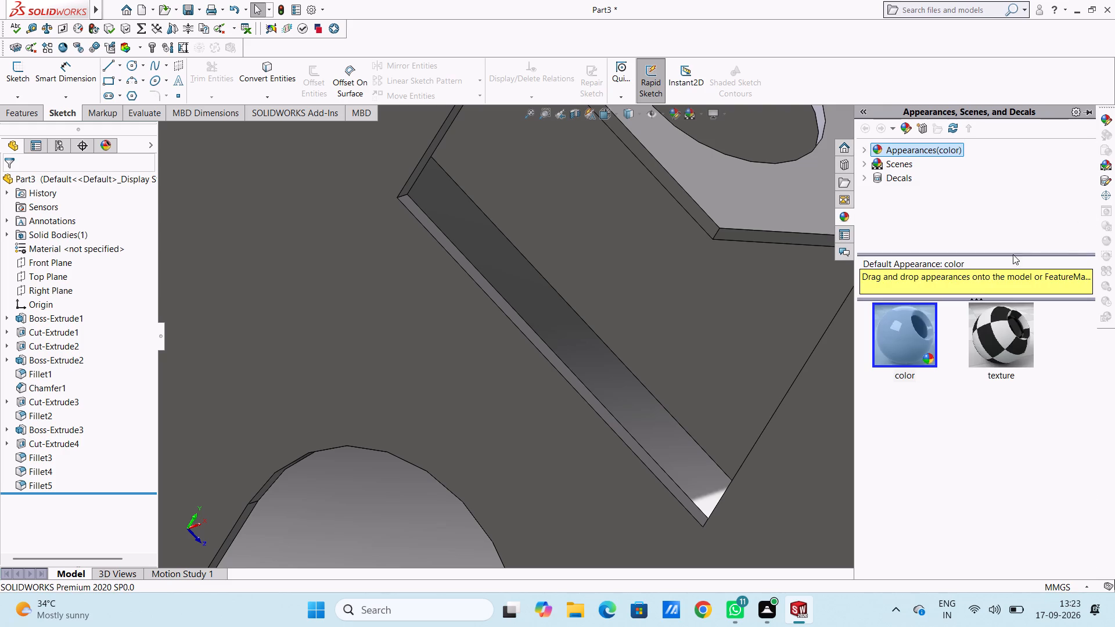
pyautogui.moveTo(908, 347); pyautogui.dragTo(562, 338)
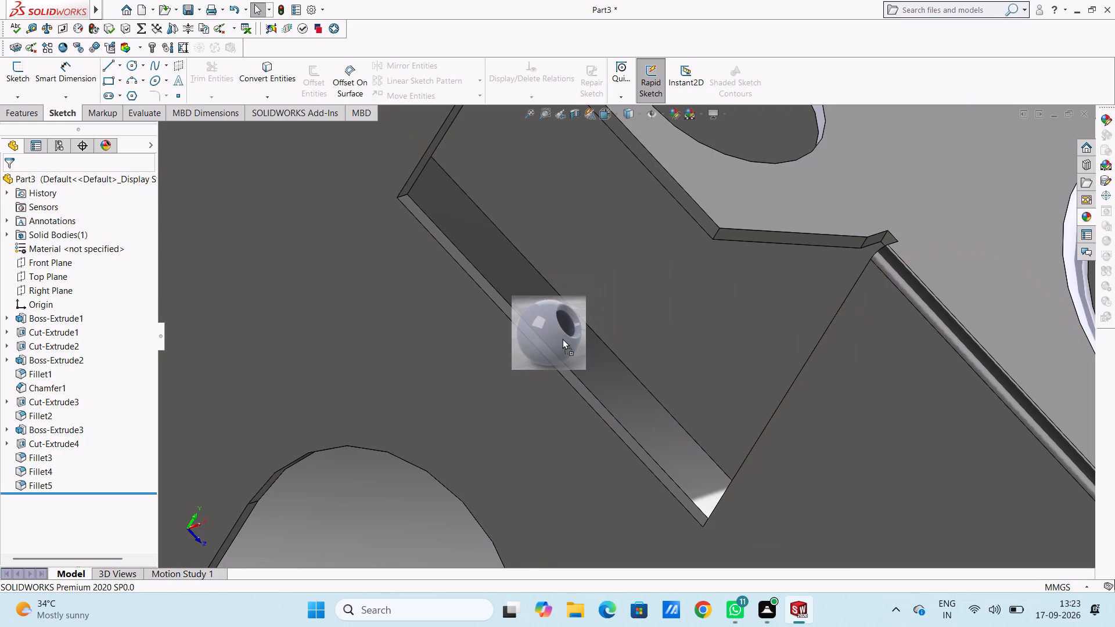
pyautogui.moveTo(562, 338); pyautogui.dragTo(547, 355)
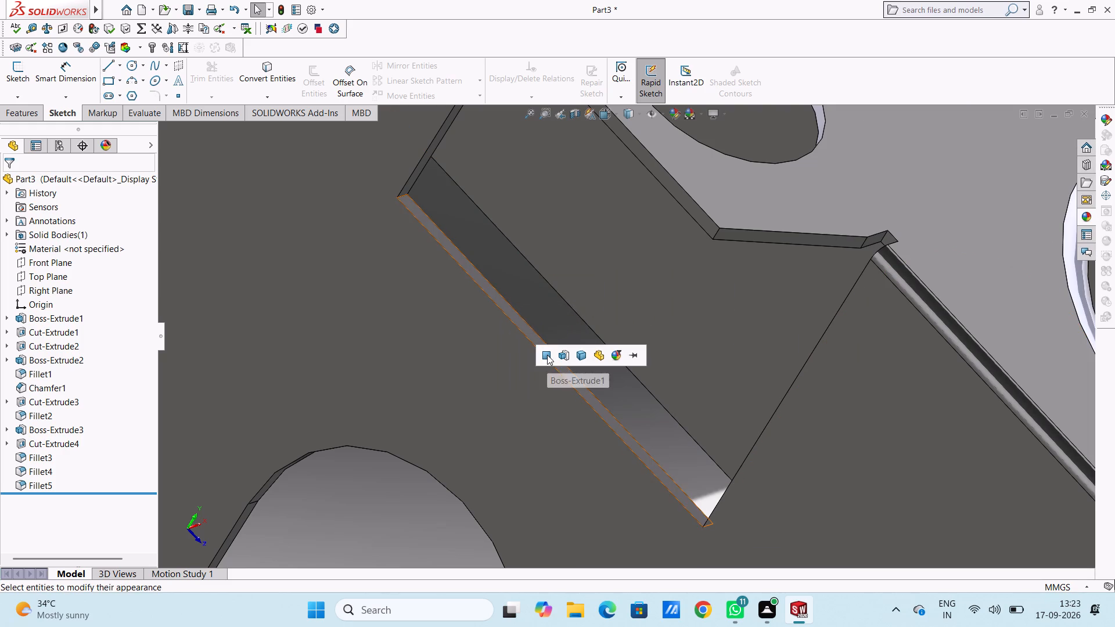
pyautogui.click(547, 355)
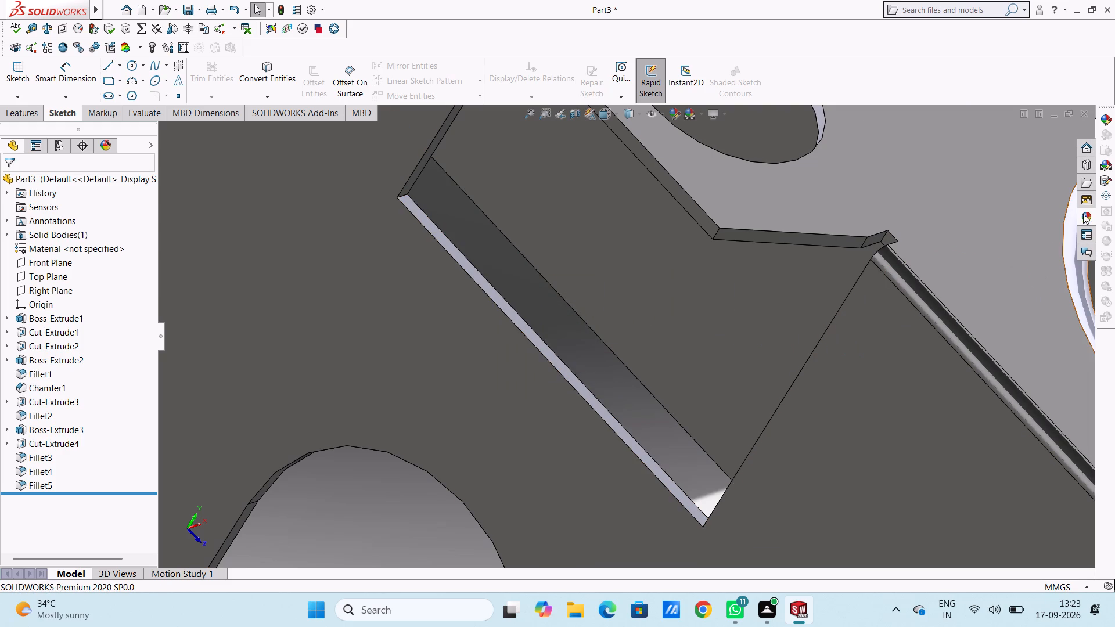
# Apply the default "color" appearance to the rear vertical edge face of the far side wall's rectangular notch.
pyautogui.click(1084, 214)
pyautogui.moveTo(893, 347); pyautogui.dragTo(462, 153)
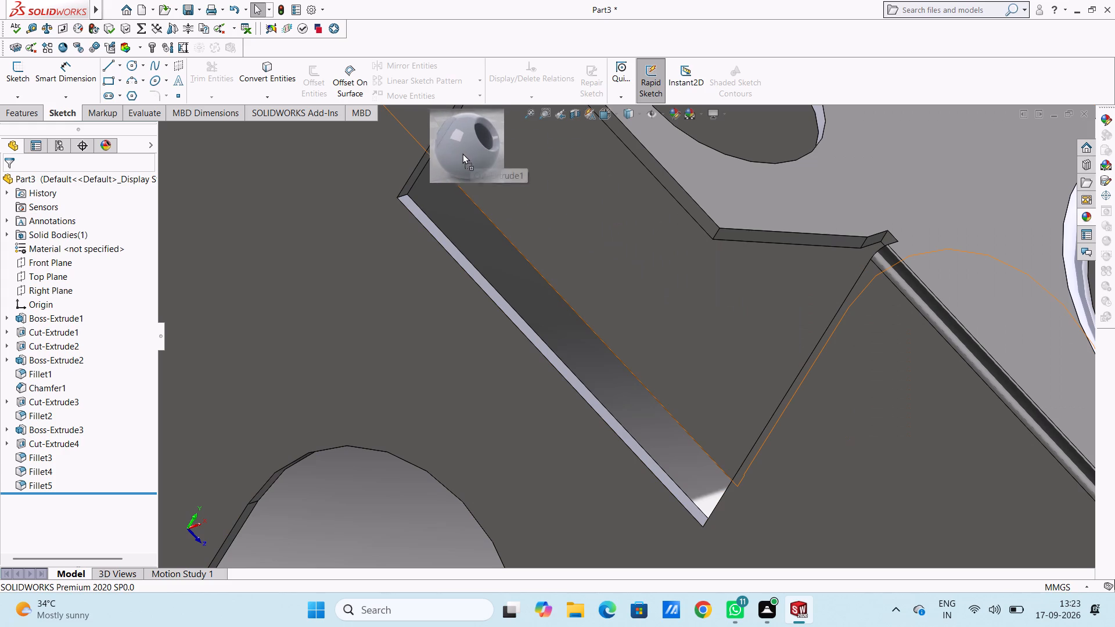
pyautogui.moveTo(462, 153); pyautogui.dragTo(433, 149)
pyautogui.click(434, 150)
# Apply the default "color" appearance to the front vertical edge face of the far side wall's rectangular notch.
pyautogui.moveTo(585, 287); pyautogui.dragTo(541, 285, button='middle')
pyautogui.moveTo(541, 285); pyautogui.dragTo(552, 280, button='middle')
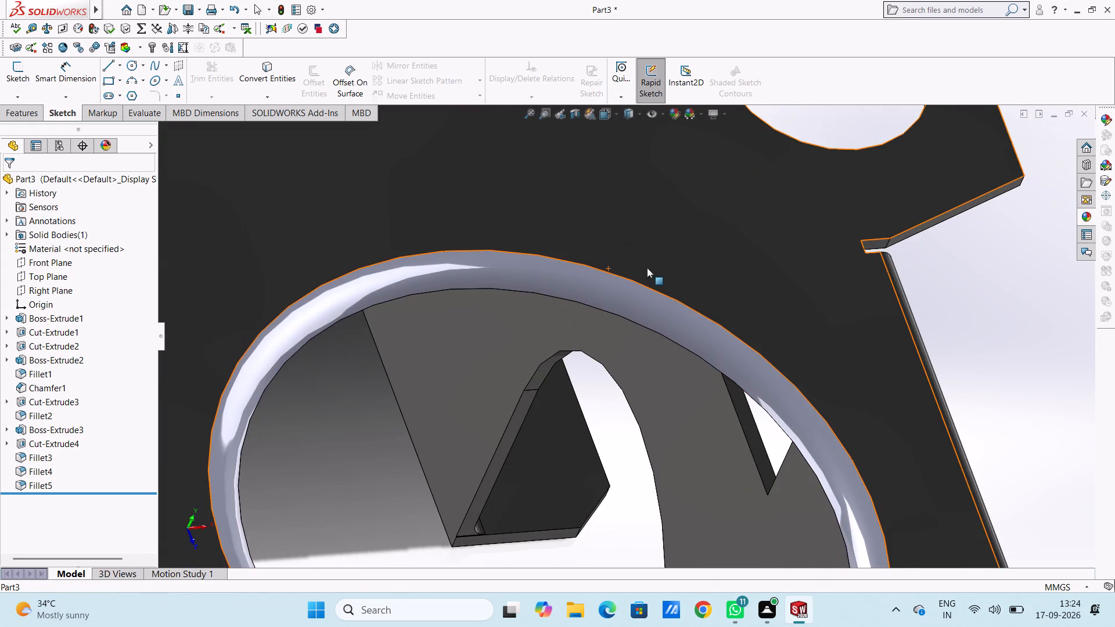
pyautogui.scroll(7, 621, 351)
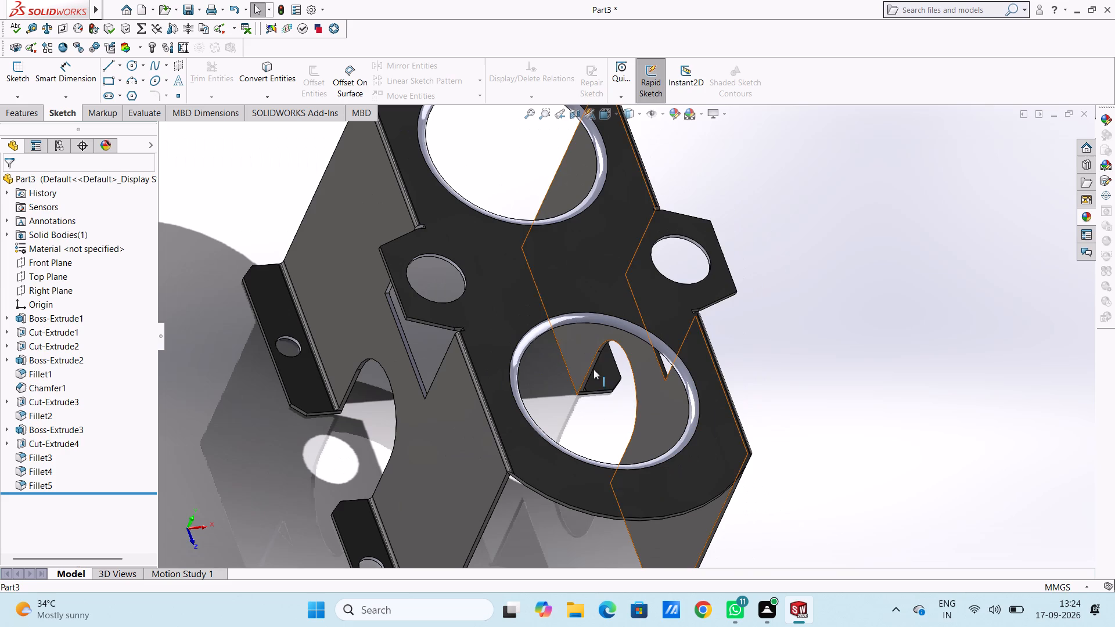
pyautogui.moveTo(551, 412); pyautogui.dragTo(647, 356, button='middle')
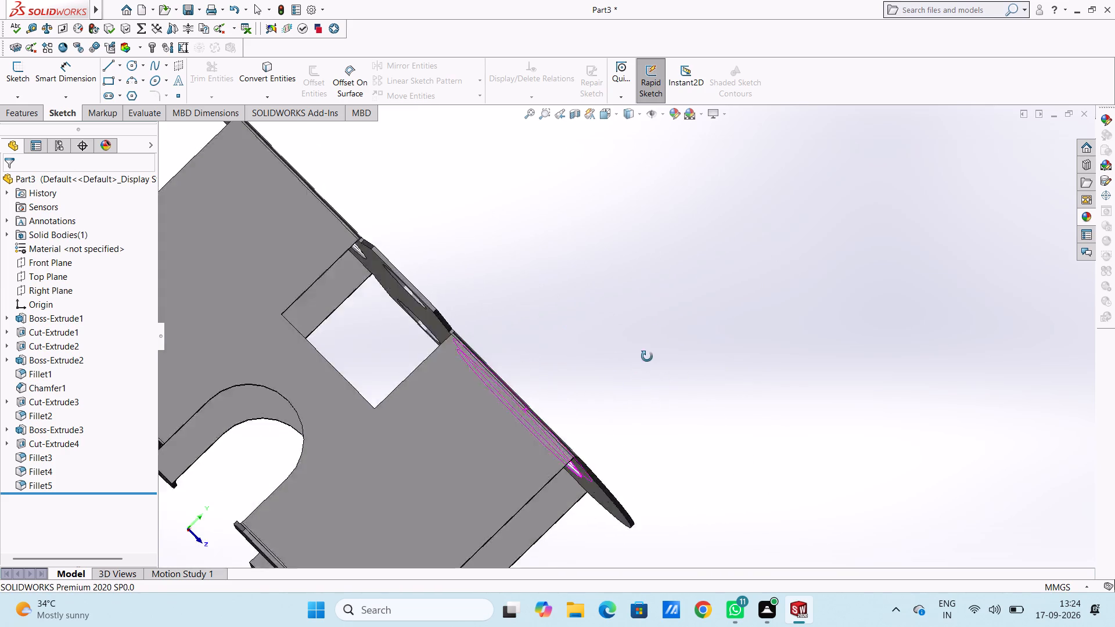
pyautogui.moveTo(647, 356); pyautogui.dragTo(682, 338, button='middle')
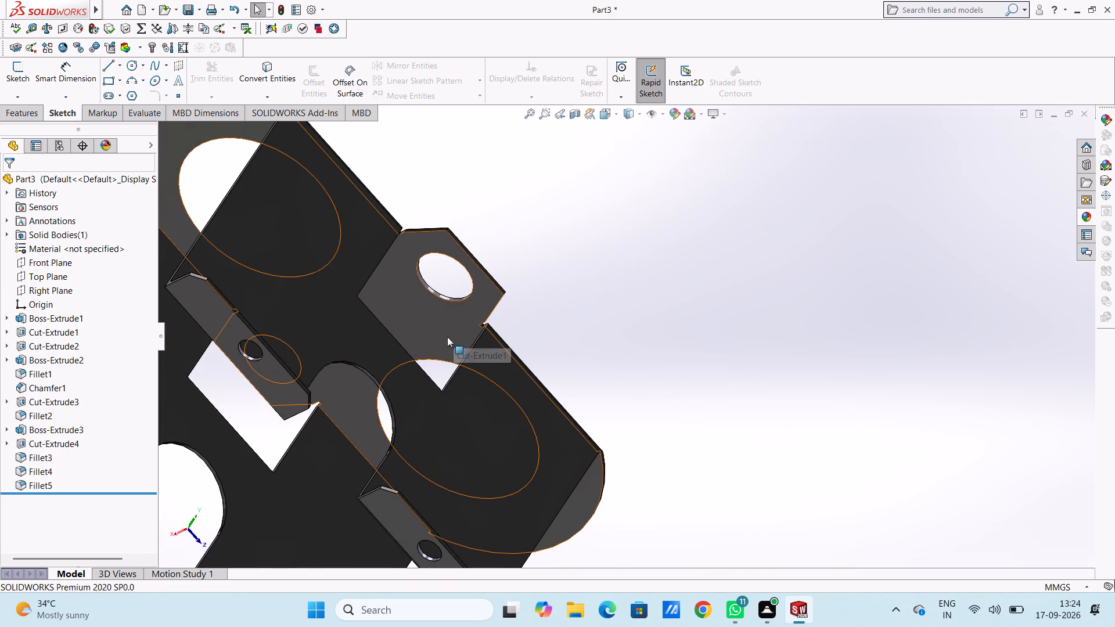
pyautogui.moveTo(448, 341); pyautogui.dragTo(456, 369, button='middle')
pyautogui.scroll(-5, 483, 322)
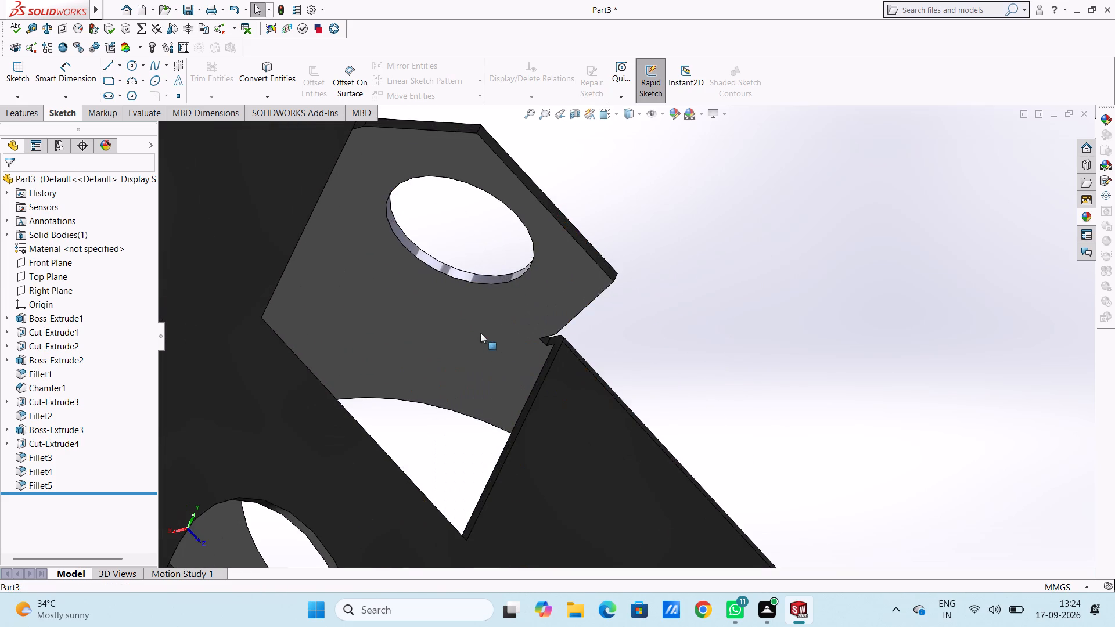
pyautogui.scroll(-5, 478, 349)
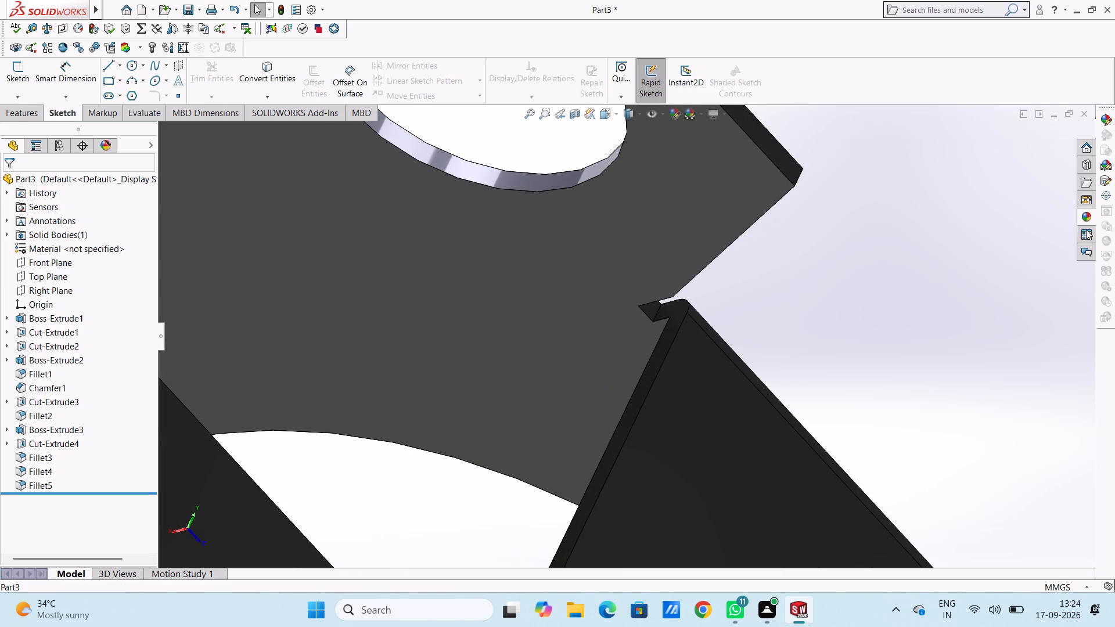
pyautogui.click(1085, 217)
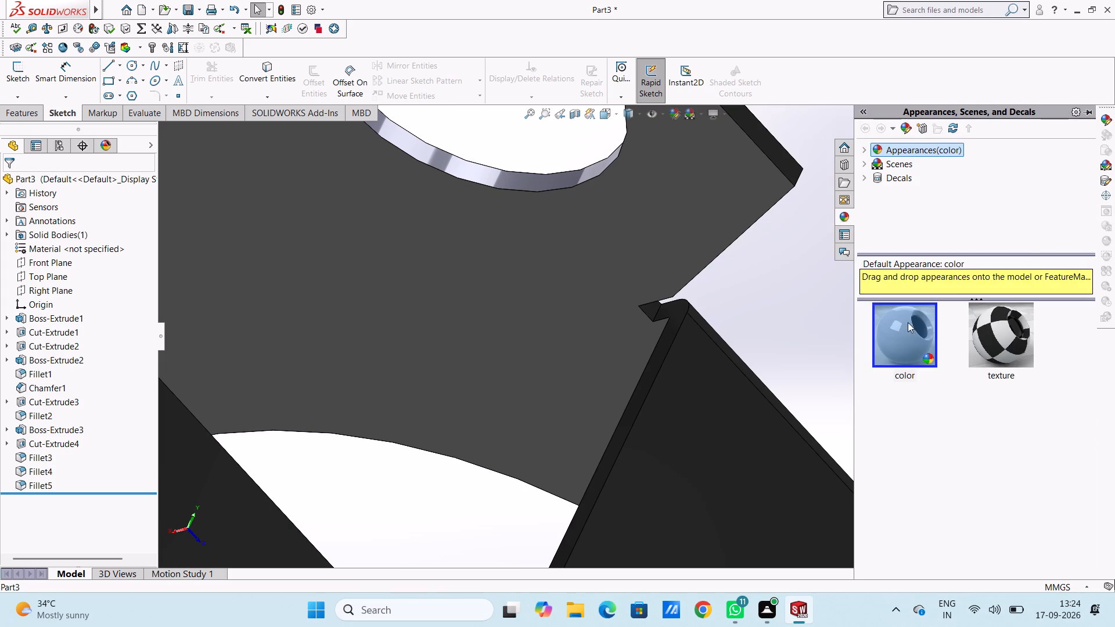
pyautogui.moveTo(902, 329); pyautogui.dragTo(591, 415)
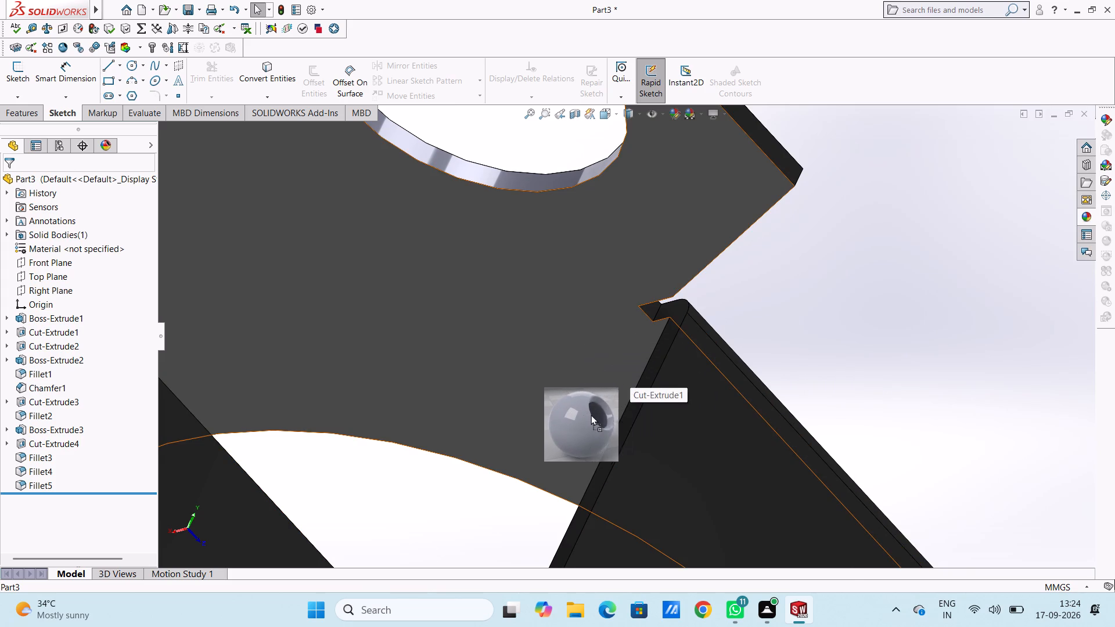
pyautogui.moveTo(591, 415); pyautogui.dragTo(614, 450)
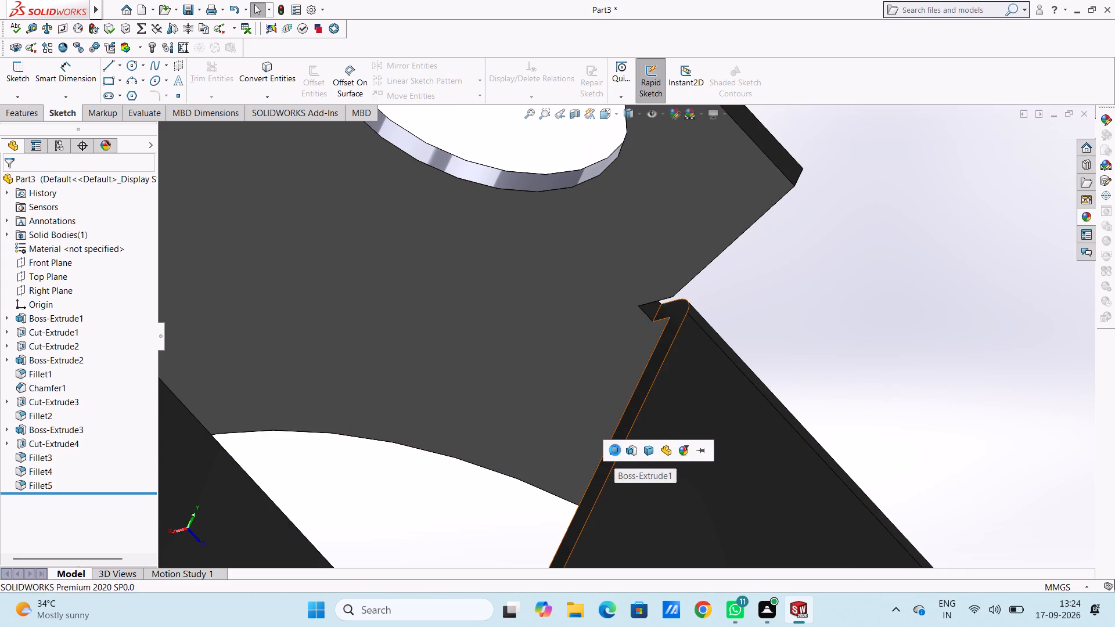
pyautogui.click(613, 449)
pyautogui.moveTo(916, 279); pyautogui.dragTo(907, 285, button='middle')
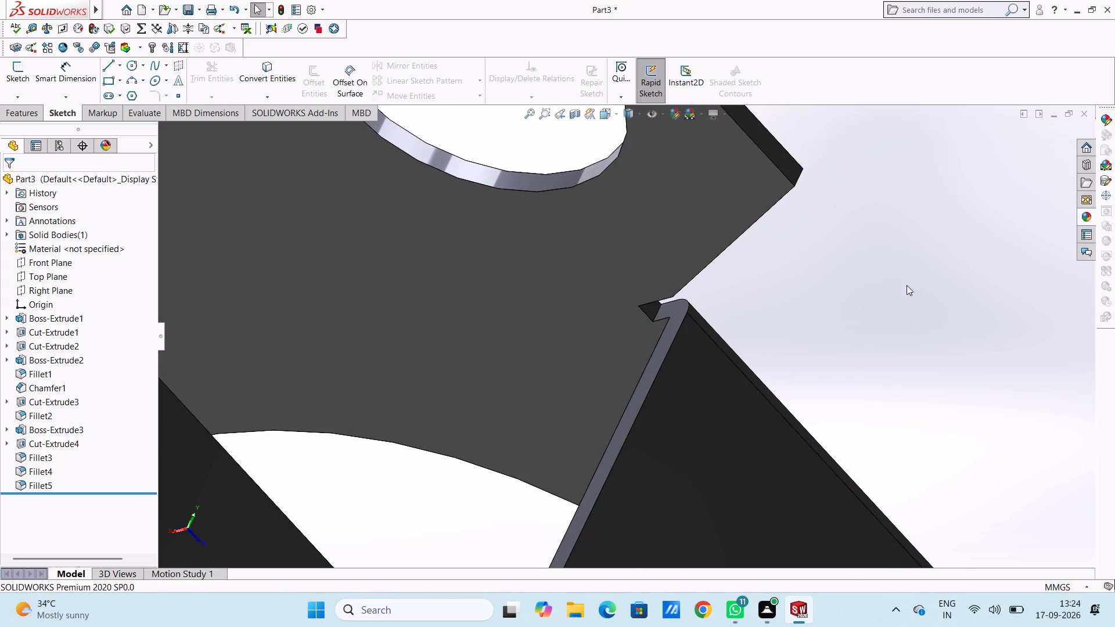
# Apply the default "color" appearance to the small relief face at the front corner of the top plate's far side tab.
pyautogui.moveTo(907, 285); pyautogui.dragTo(812, 331, button='middle')
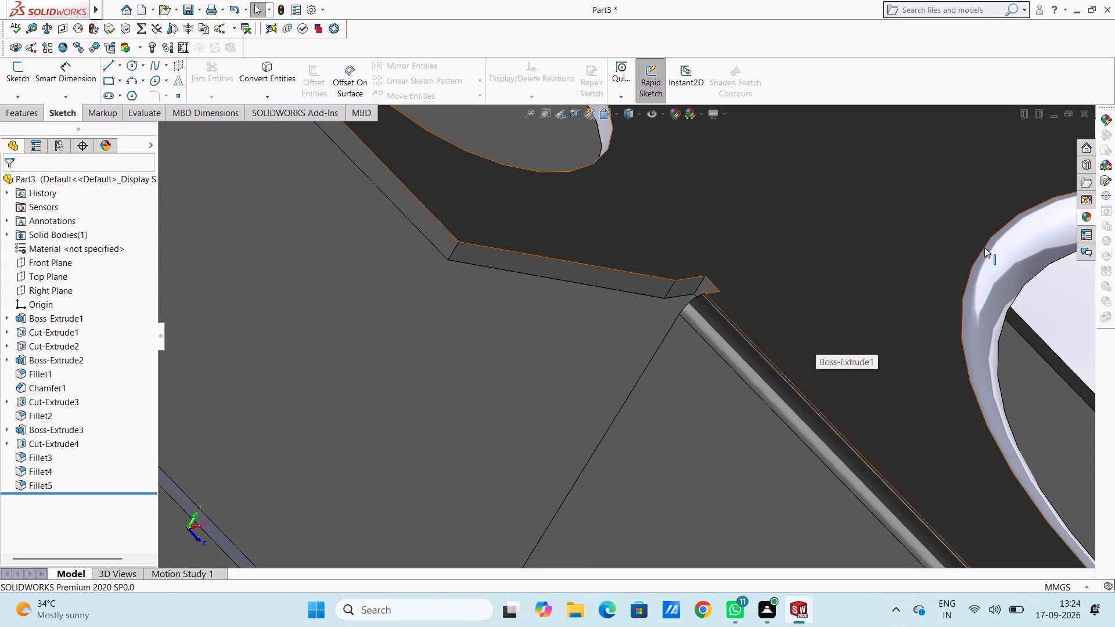
pyautogui.click(1080, 217)
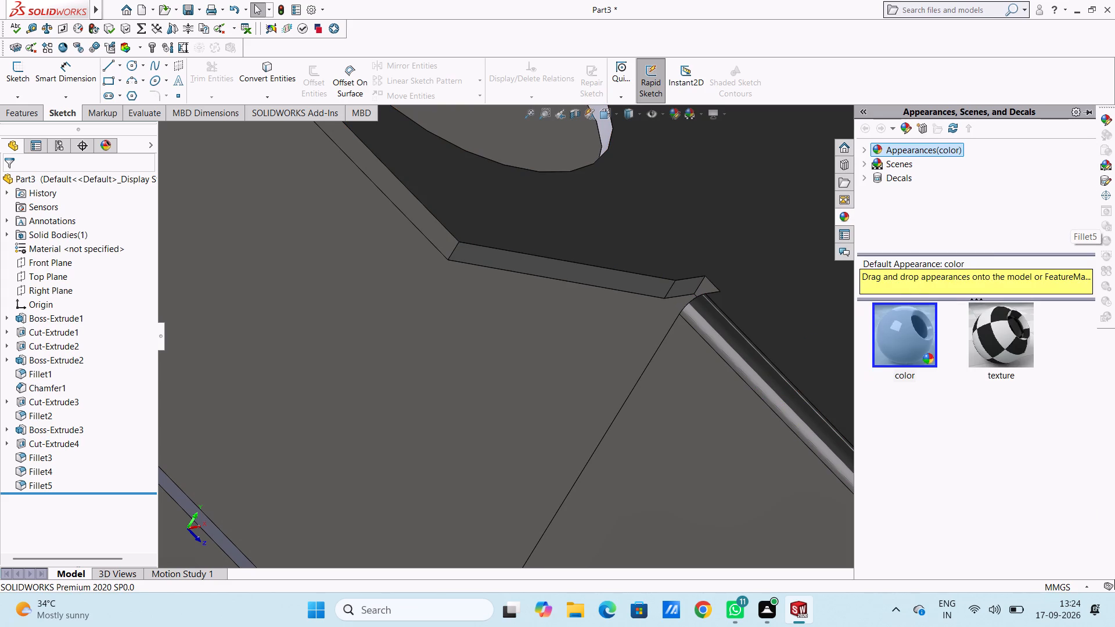
pyautogui.moveTo(883, 346); pyautogui.dragTo(686, 291)
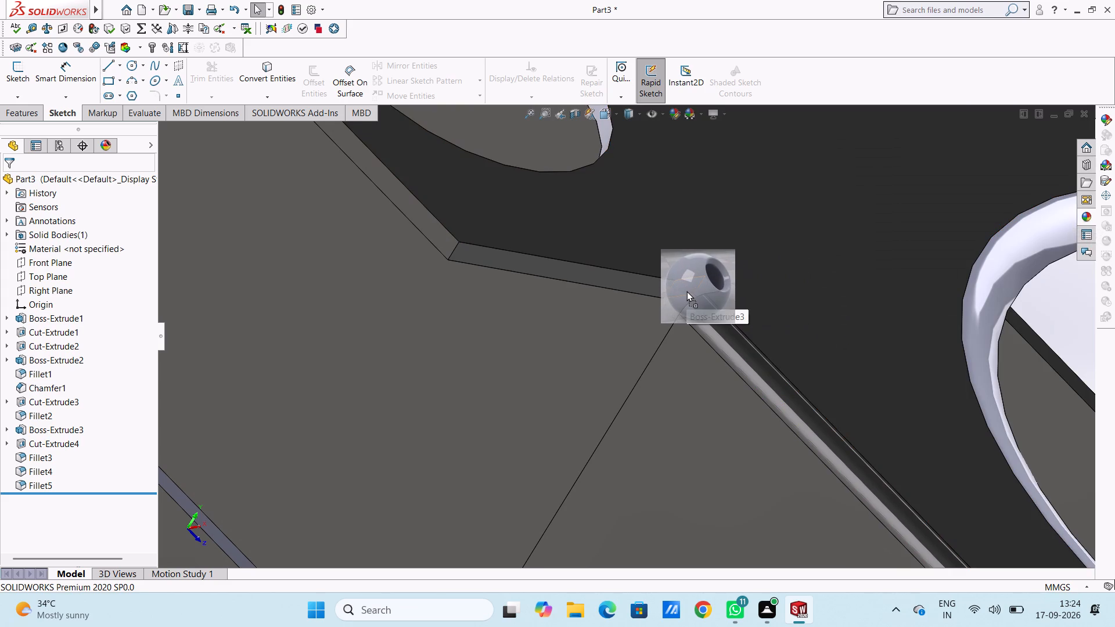
pyautogui.moveTo(686, 291); pyautogui.dragTo(716, 288)
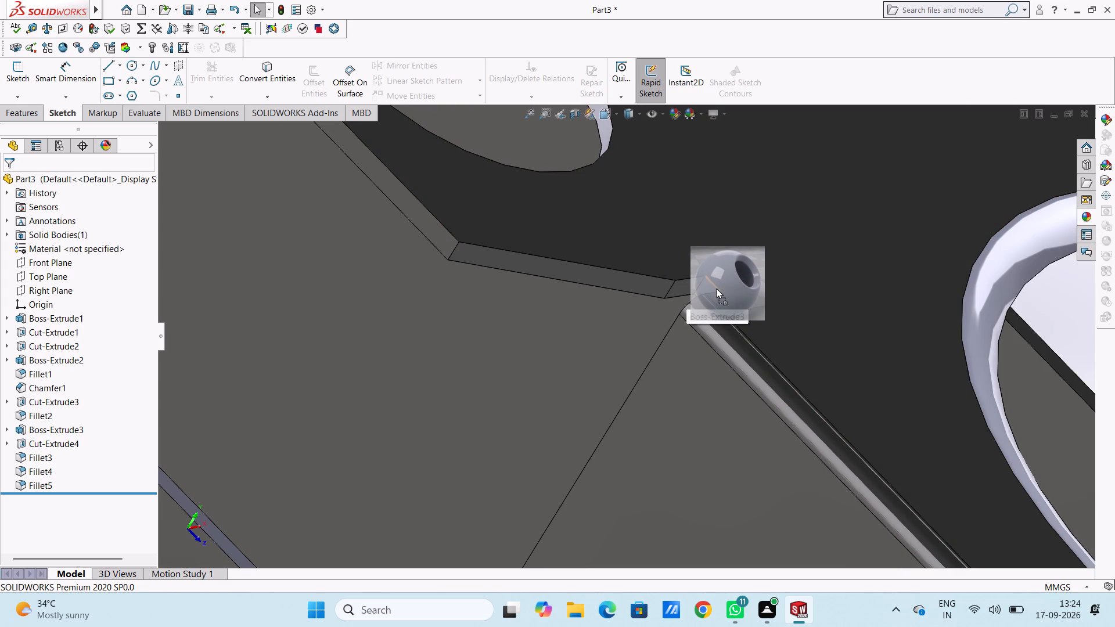
pyautogui.moveTo(716, 288); pyautogui.dragTo(714, 288)
pyautogui.click(713, 284)
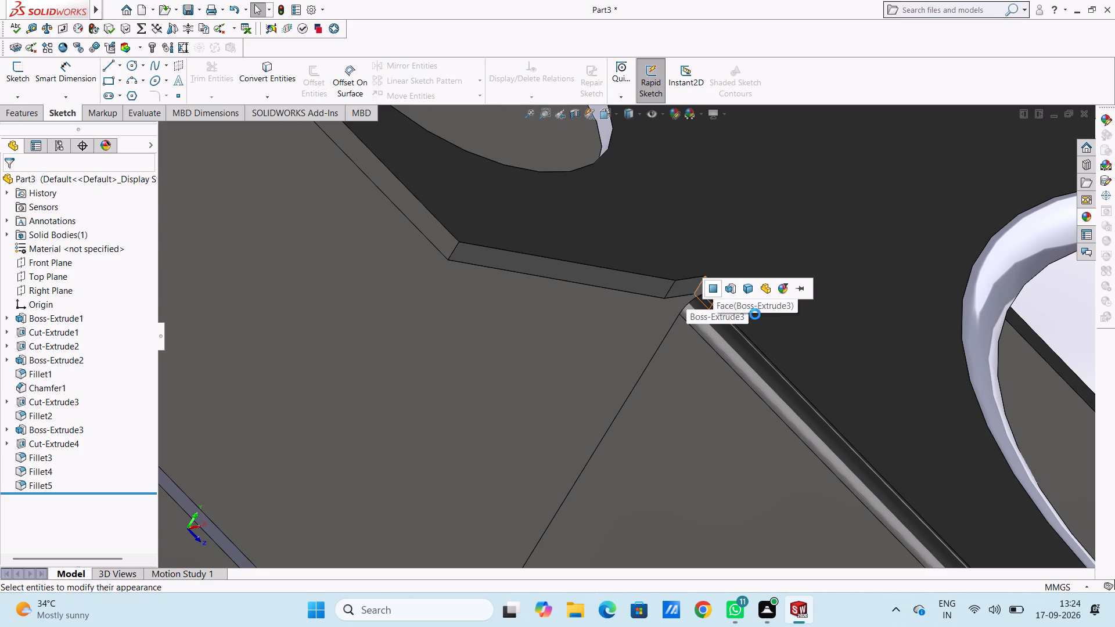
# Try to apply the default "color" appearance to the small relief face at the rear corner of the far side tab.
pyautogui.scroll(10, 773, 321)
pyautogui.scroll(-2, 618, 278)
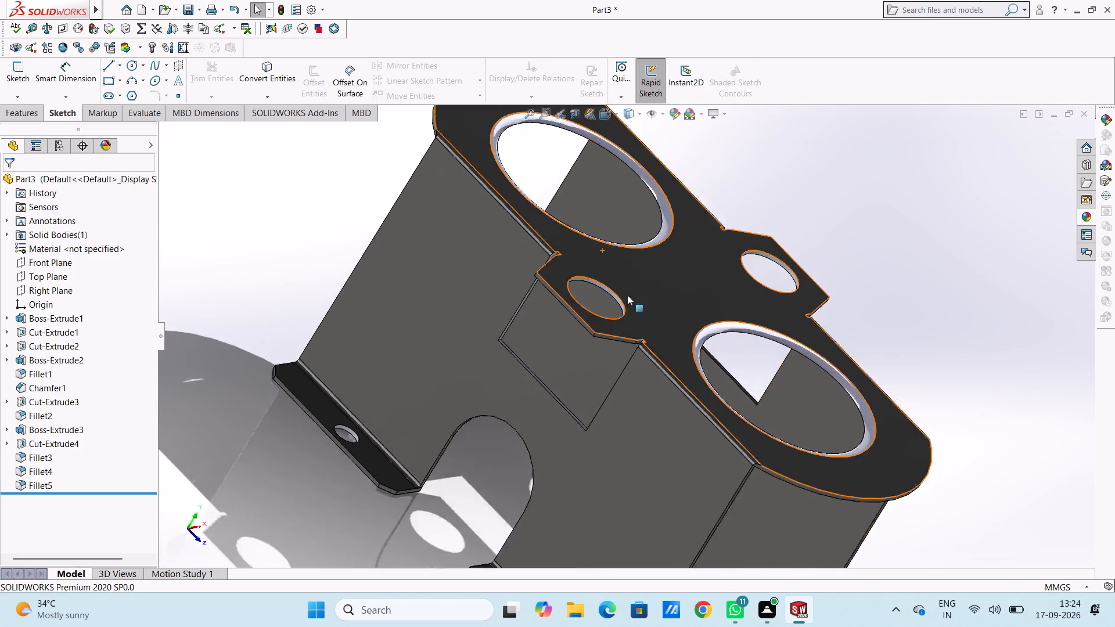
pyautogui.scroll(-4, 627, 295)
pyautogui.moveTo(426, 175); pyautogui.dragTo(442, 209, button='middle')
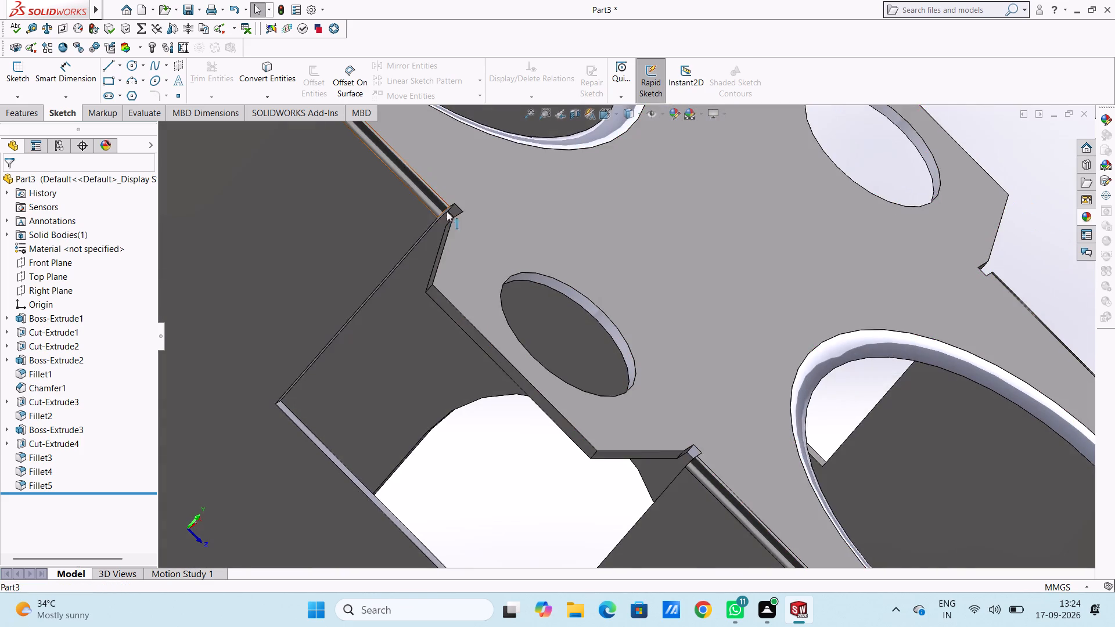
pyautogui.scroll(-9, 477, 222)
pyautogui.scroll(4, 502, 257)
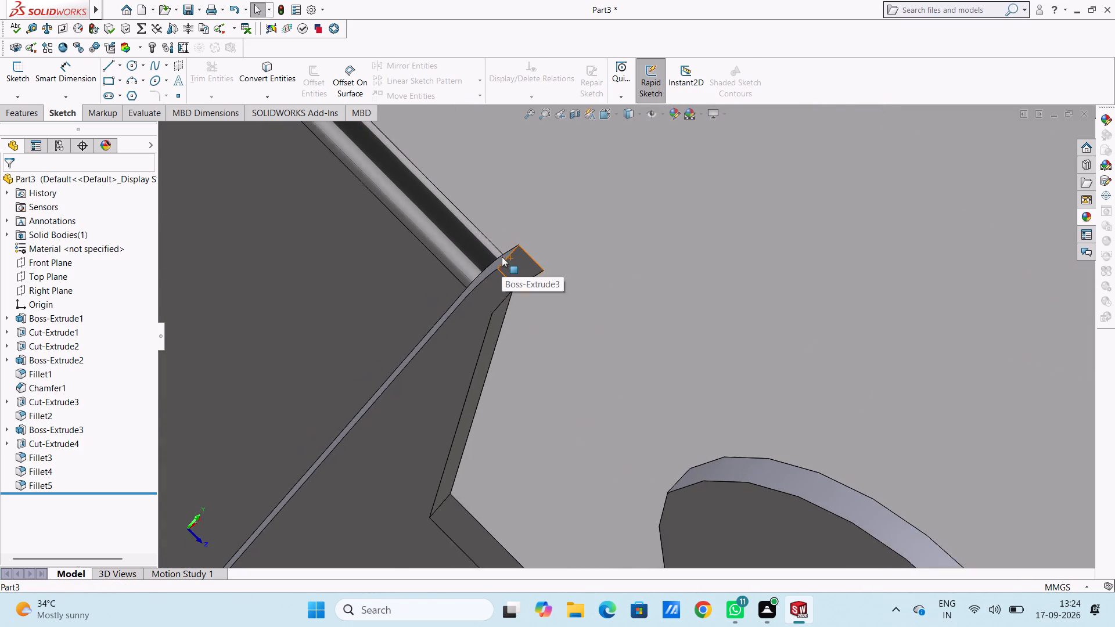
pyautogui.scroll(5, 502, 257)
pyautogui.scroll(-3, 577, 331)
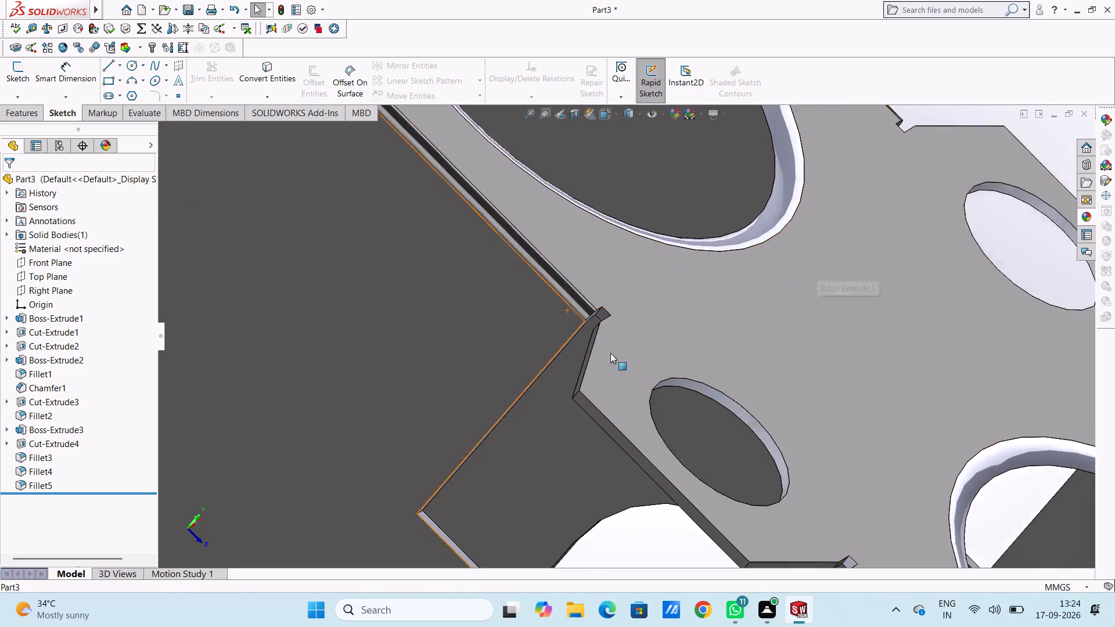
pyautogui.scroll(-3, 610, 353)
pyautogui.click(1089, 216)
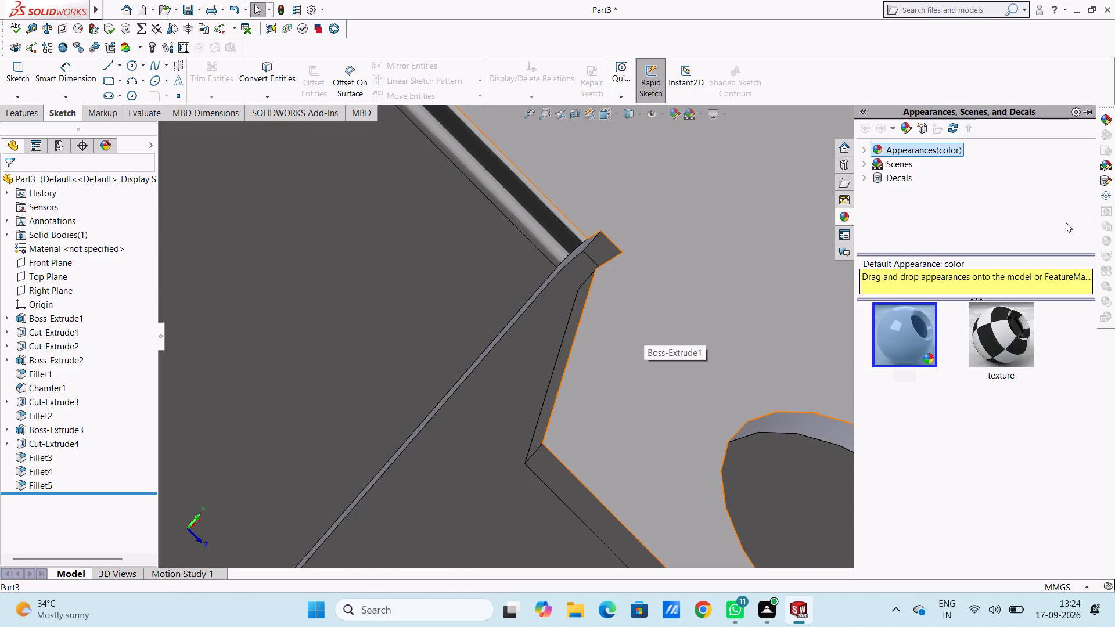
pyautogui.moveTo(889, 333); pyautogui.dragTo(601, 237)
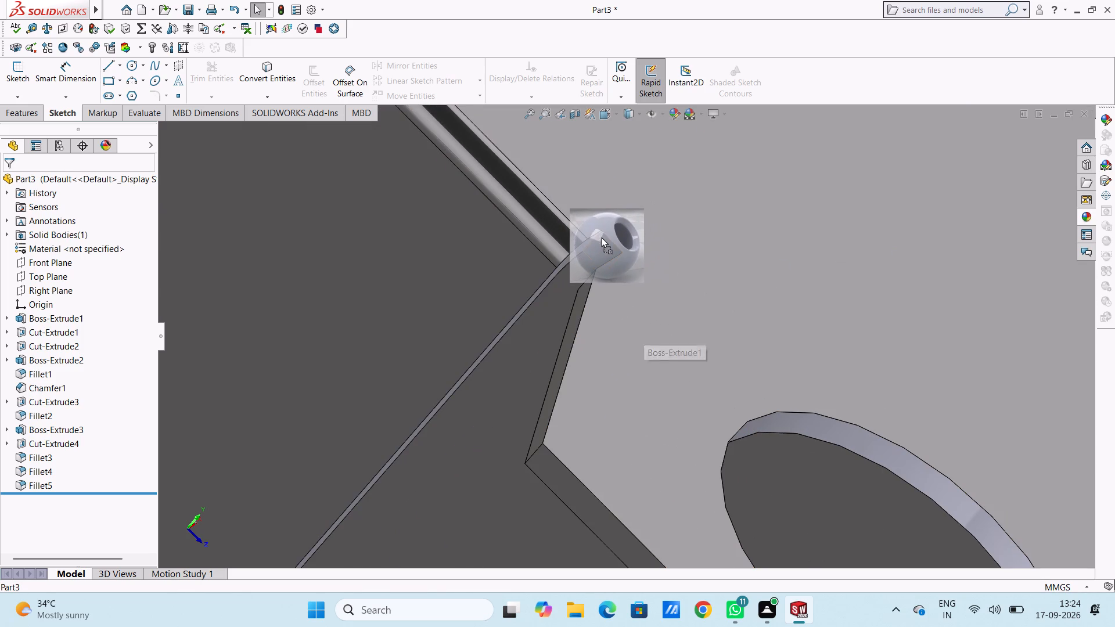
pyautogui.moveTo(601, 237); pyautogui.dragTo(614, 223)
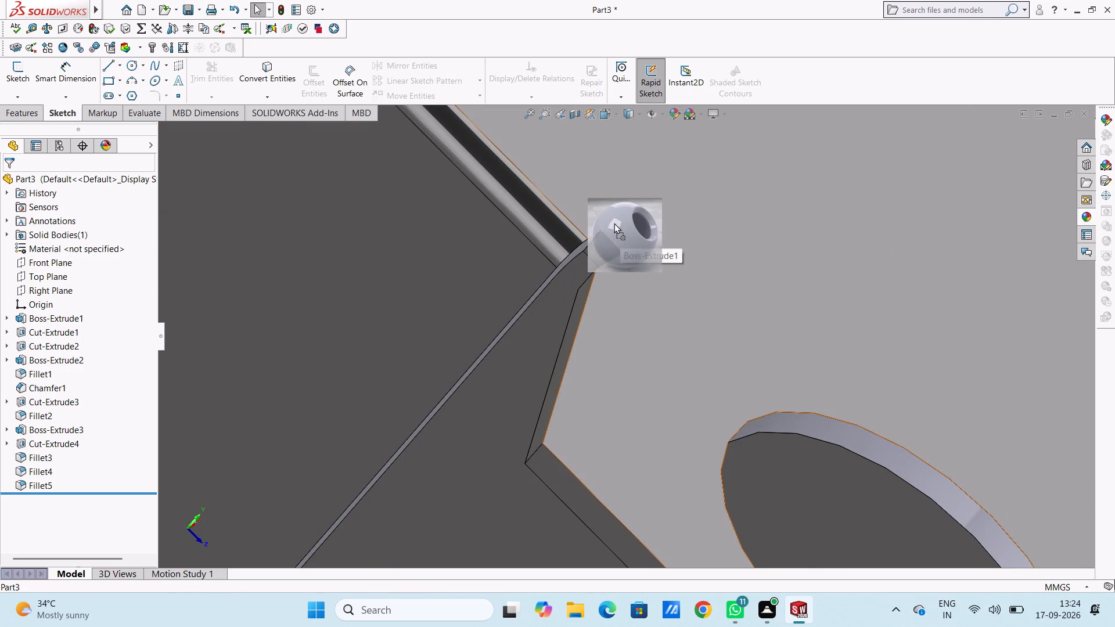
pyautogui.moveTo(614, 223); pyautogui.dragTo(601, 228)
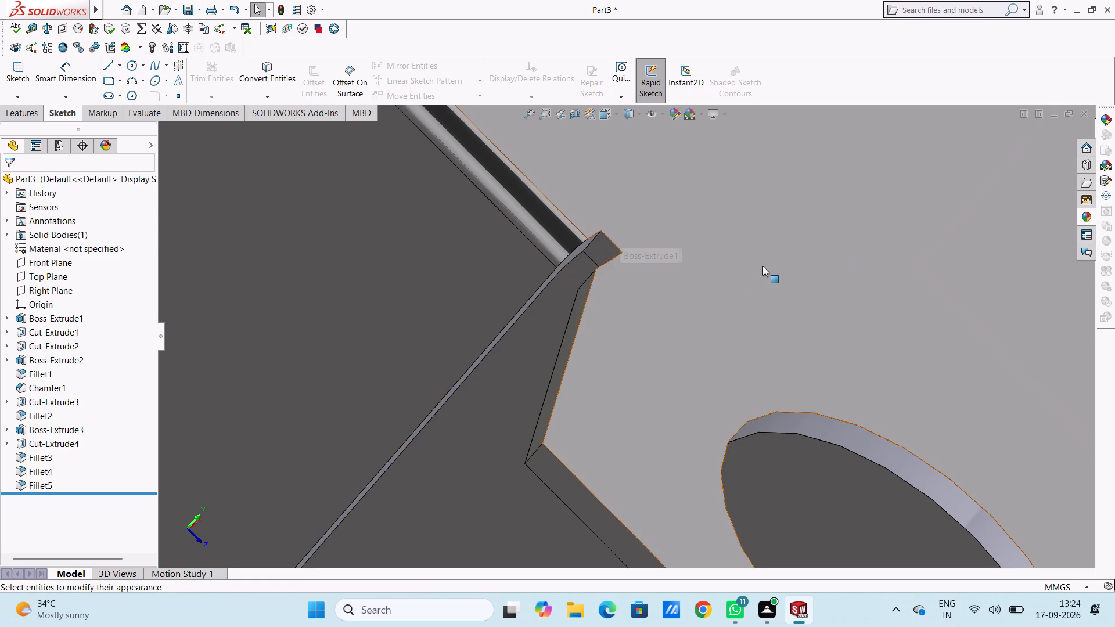
# Apply the default "color" appearance to the small relief face at the rear corner of the top plate's far side tab.
pyautogui.scroll(-6, 599, 245)
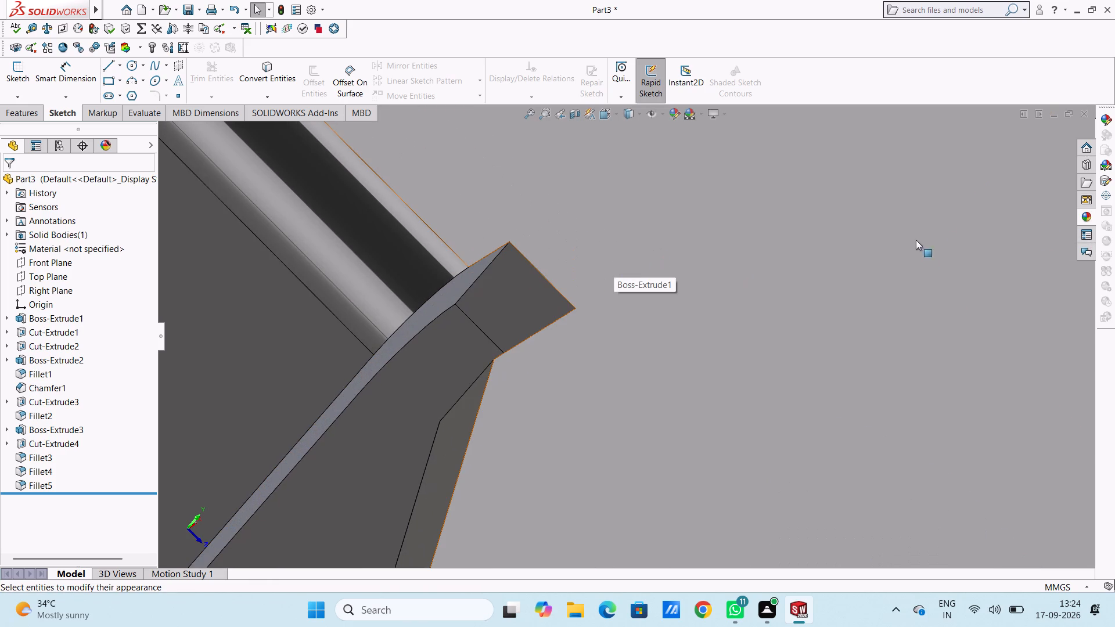
pyautogui.click(1087, 219)
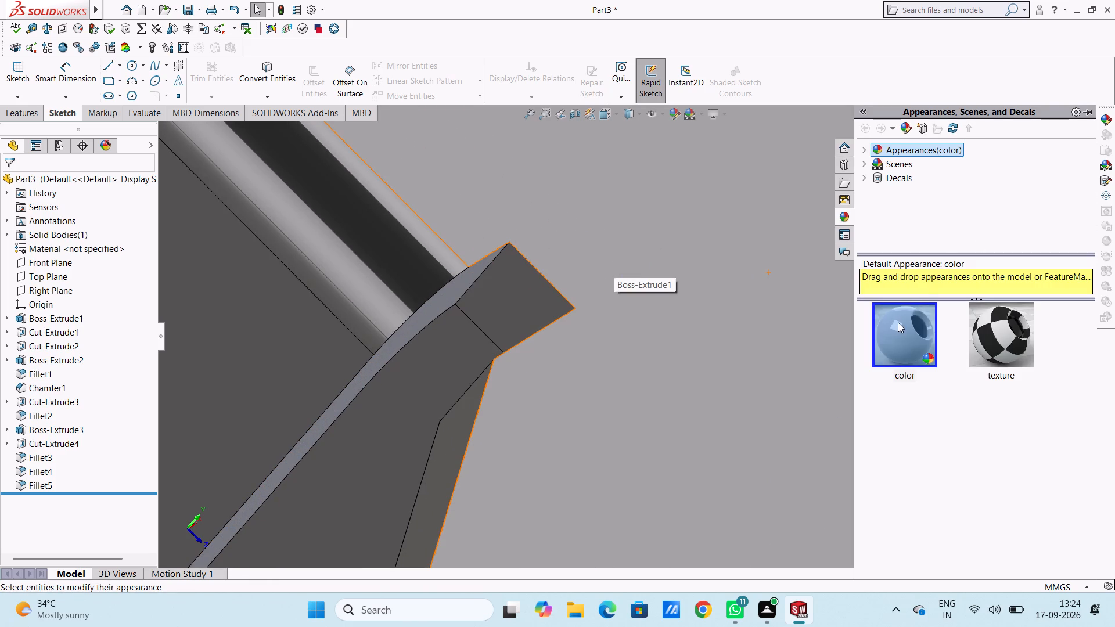
pyautogui.moveTo(898, 322); pyautogui.dragTo(499, 291)
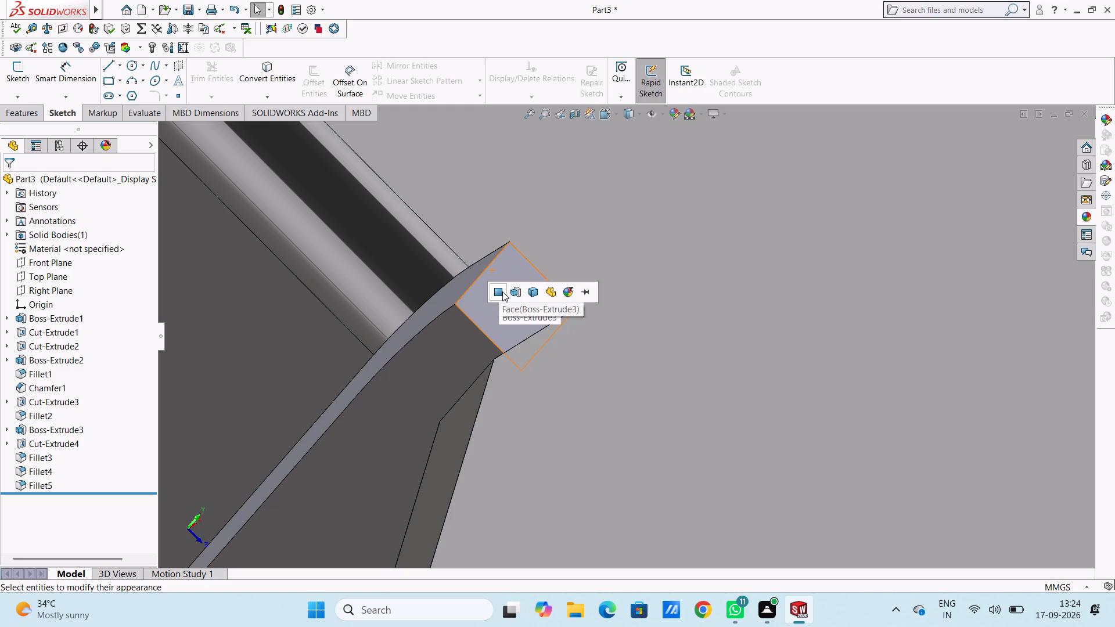
pyautogui.click(502, 291)
# Apply the default "color" appearance to the rear vertical edge face of the near side wall's rectangular notch.
pyautogui.scroll(15, 502, 293)
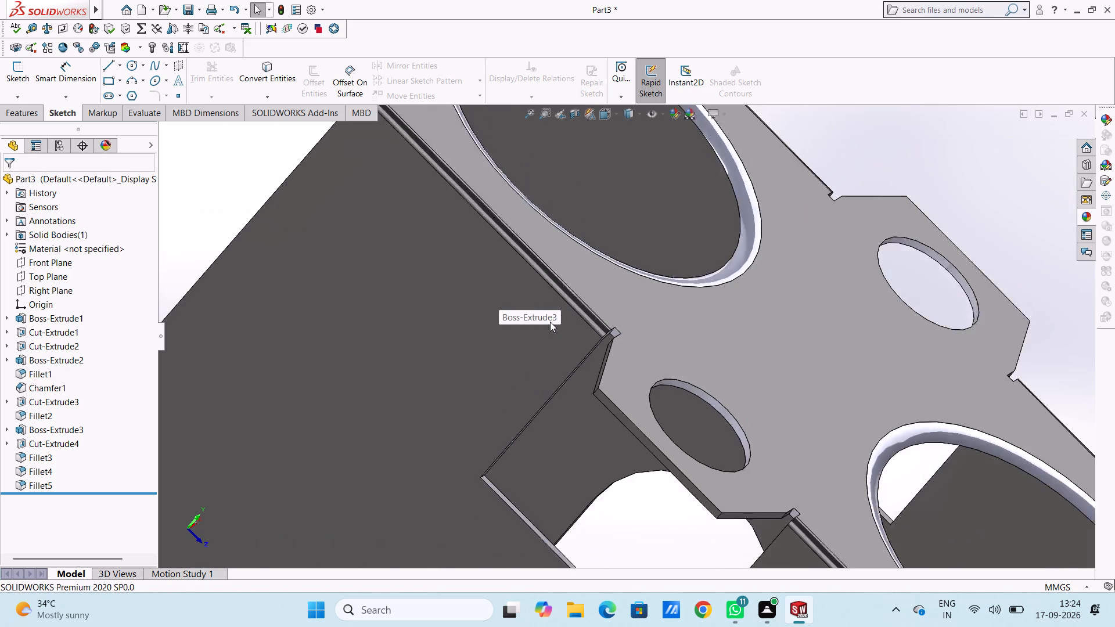
pyautogui.scroll(6, 623, 371)
pyautogui.scroll(3, 662, 329)
pyautogui.scroll(1, 776, 465)
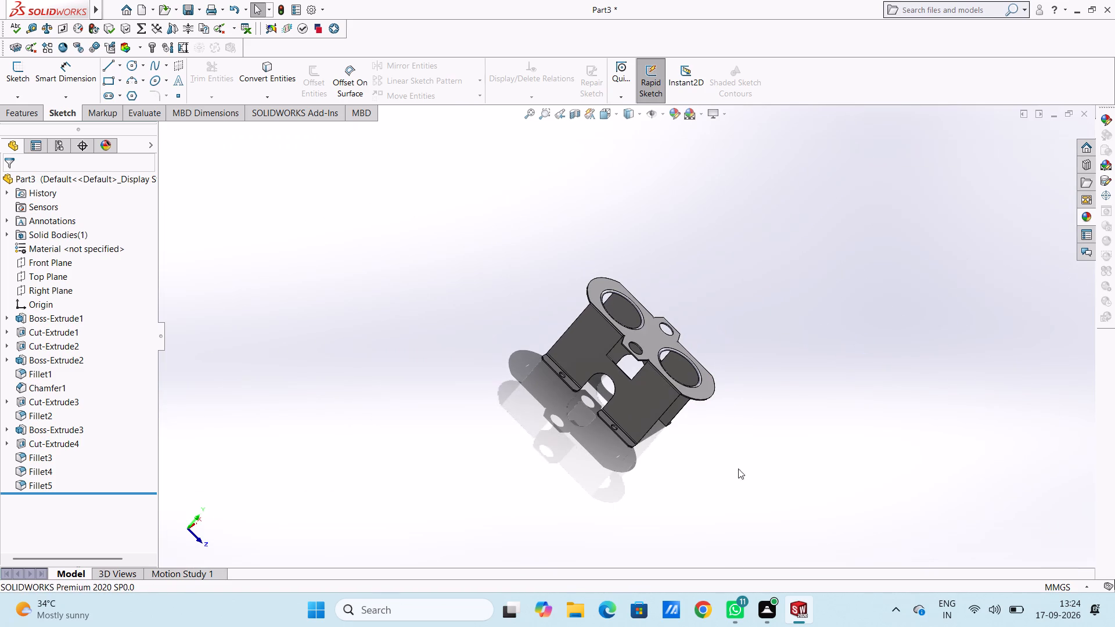
pyautogui.moveTo(737, 469); pyautogui.dragTo(602, 442, button='middle')
pyautogui.scroll(-6, 729, 276)
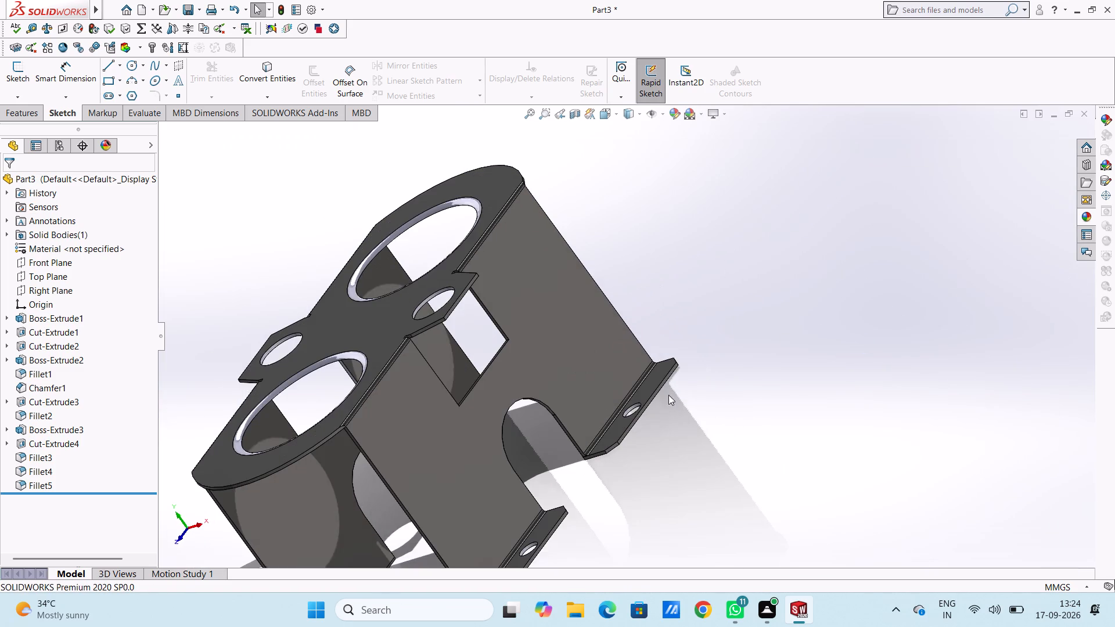
pyautogui.scroll(-6, 431, 292)
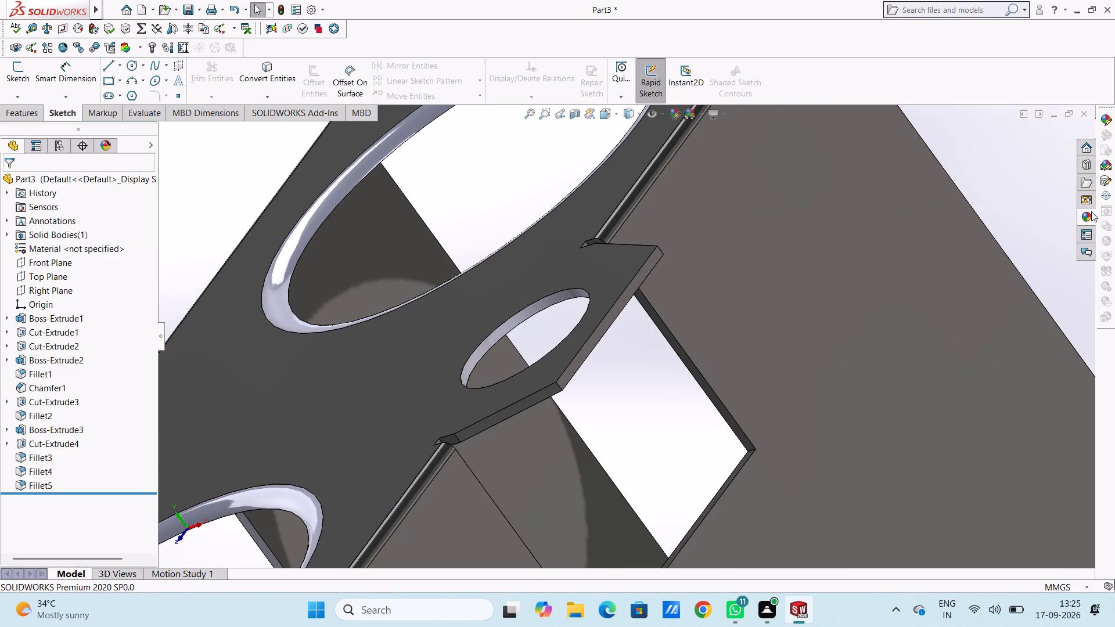
pyautogui.click(1088, 219)
pyautogui.moveTo(894, 334); pyautogui.dragTo(709, 369)
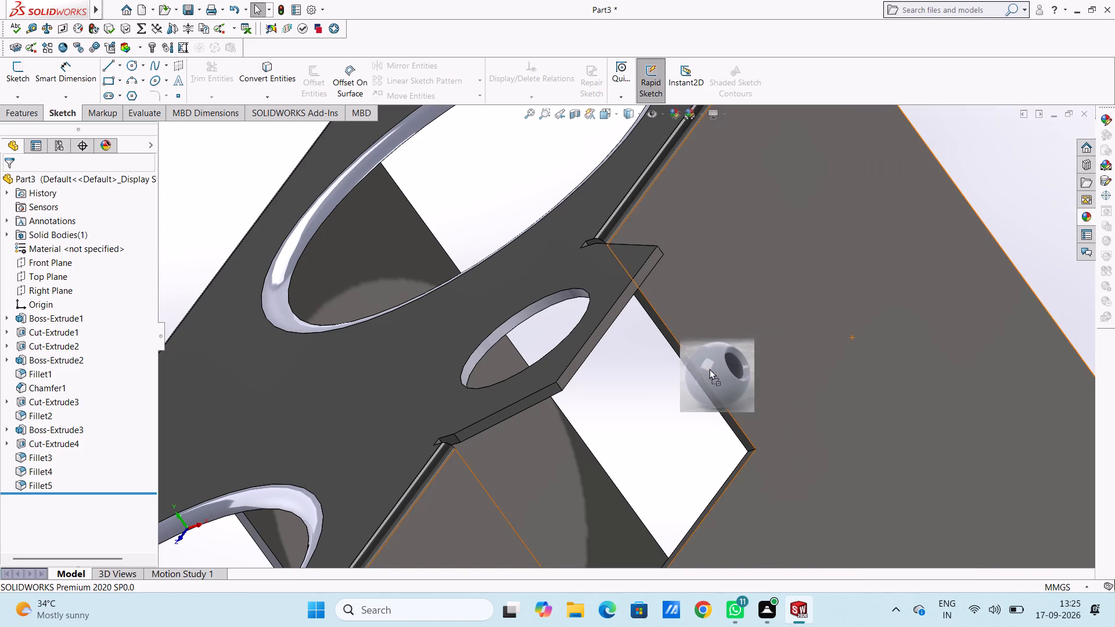
pyautogui.moveTo(709, 369); pyautogui.dragTo(679, 348)
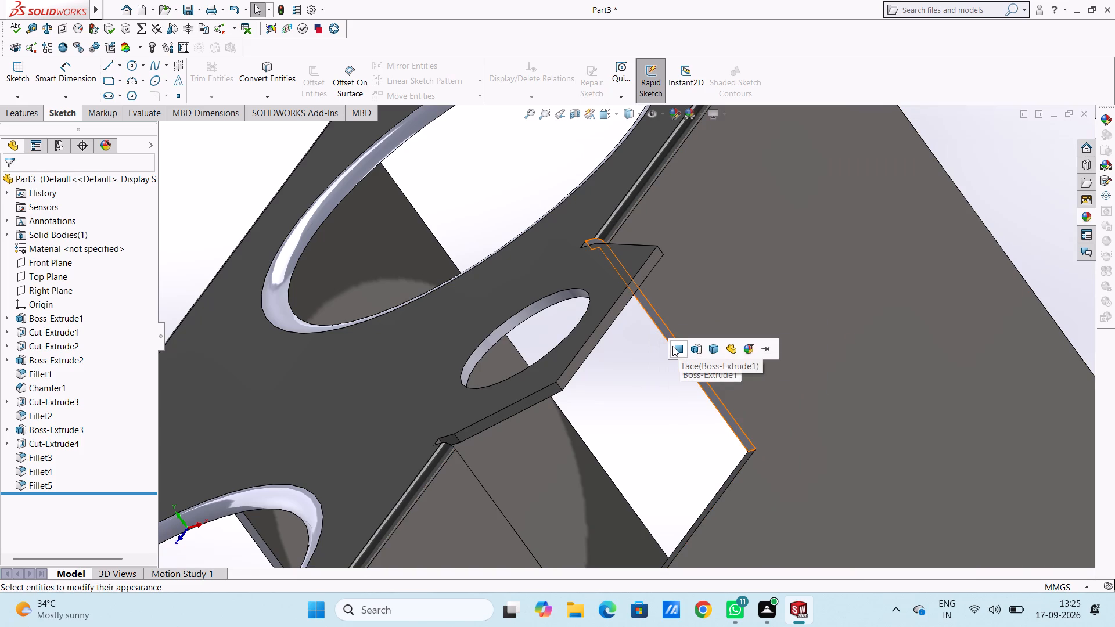
pyautogui.click(672, 346)
# Apply the default "color" appearance to the front vertical edge face of the near side wall's rectangular notch.
pyautogui.moveTo(661, 431); pyautogui.dragTo(620, 469, button='middle')
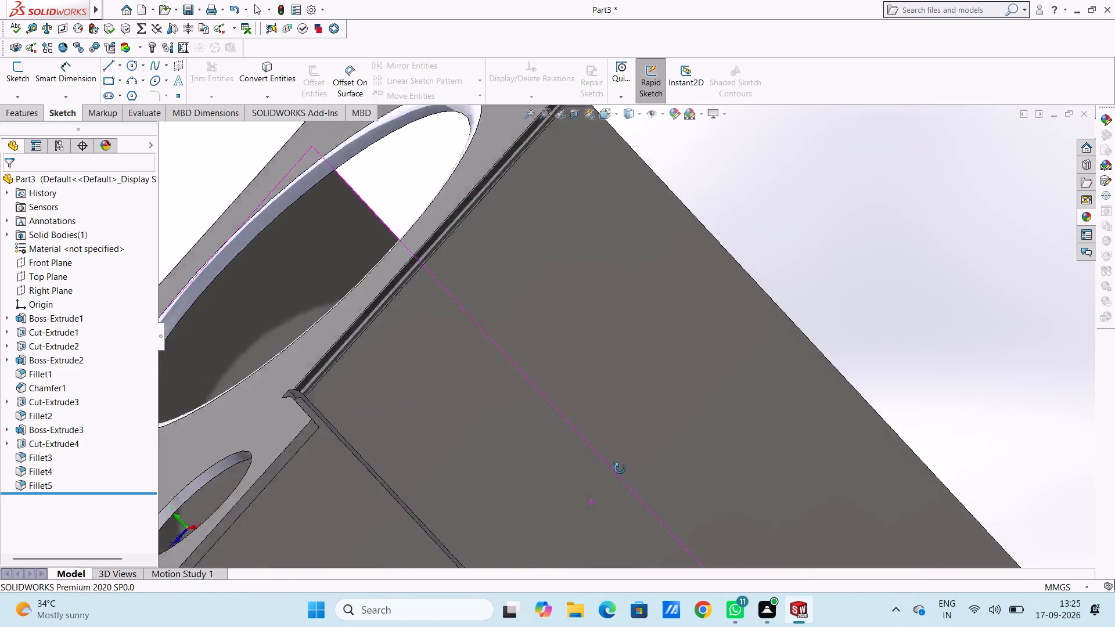
pyautogui.moveTo(620, 469); pyautogui.dragTo(607, 470, button='middle')
pyautogui.scroll(6, 605, 467)
pyautogui.moveTo(376, 448); pyautogui.dragTo(353, 466, button='middle')
pyautogui.scroll(-7, 333, 478)
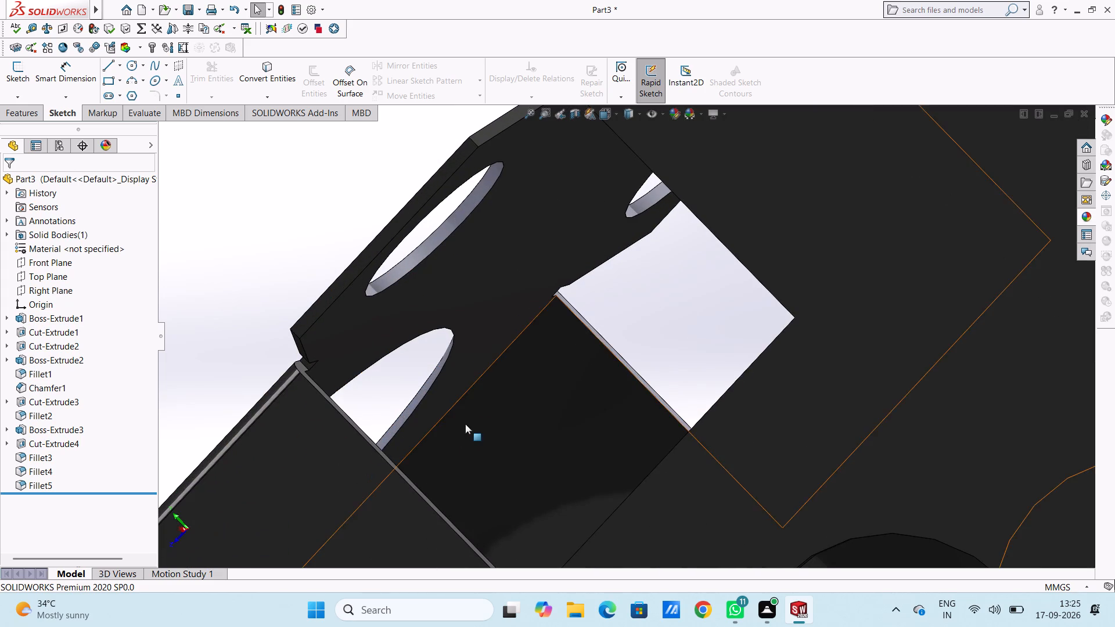
pyautogui.moveTo(465, 425); pyautogui.dragTo(449, 442, button='middle')
pyautogui.scroll(-2, 265, 486)
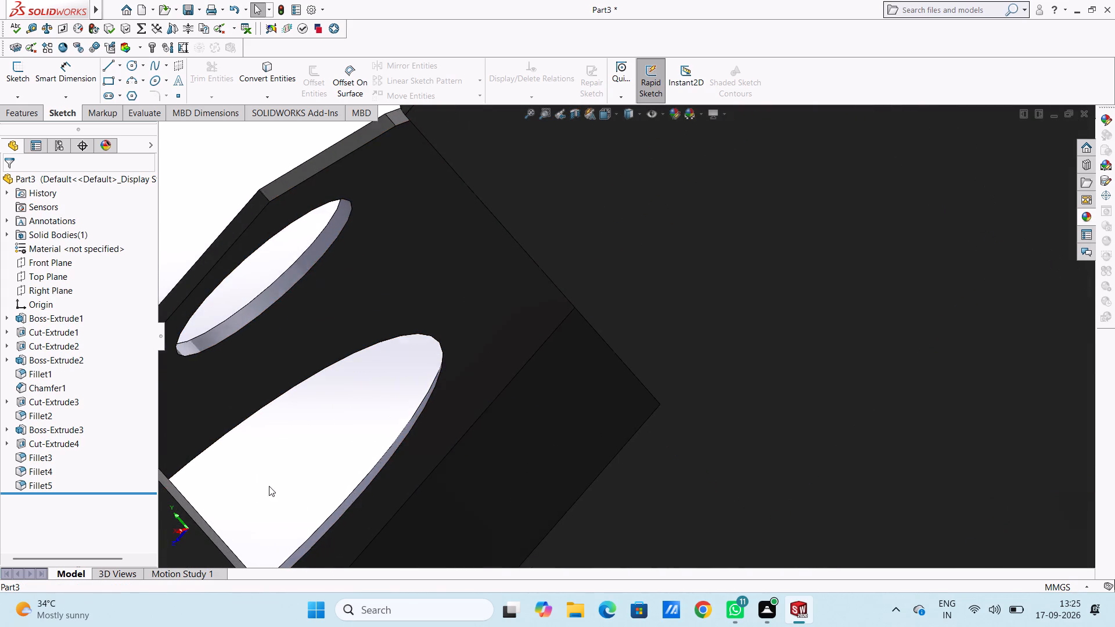
pyautogui.scroll(-2, 269, 486)
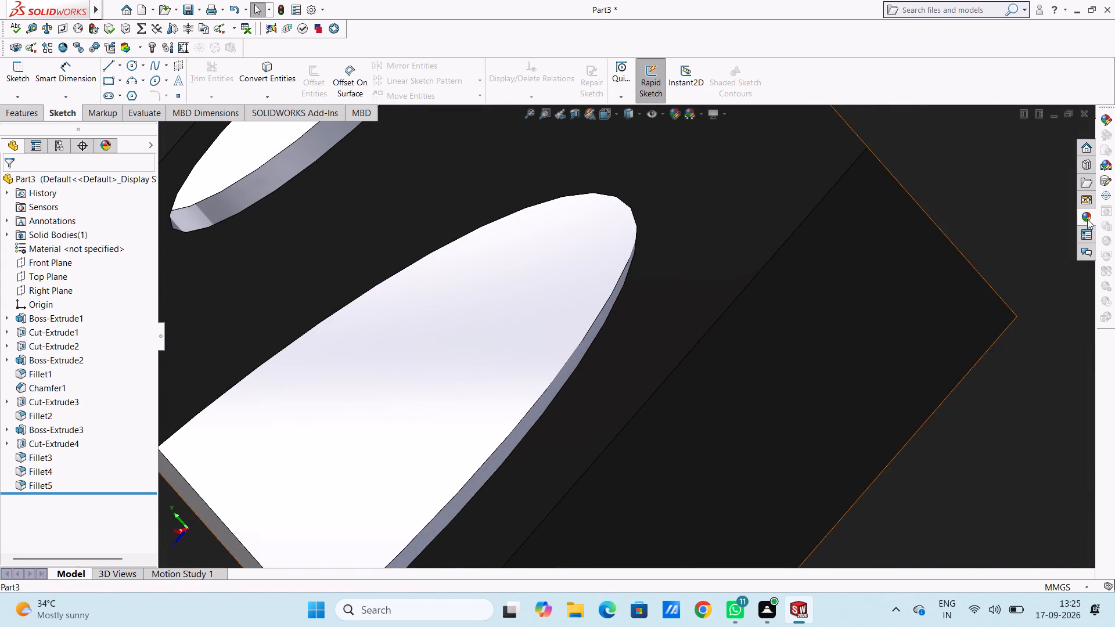
pyautogui.click(1087, 219)
pyautogui.moveTo(894, 340); pyautogui.dragTo(160, 515)
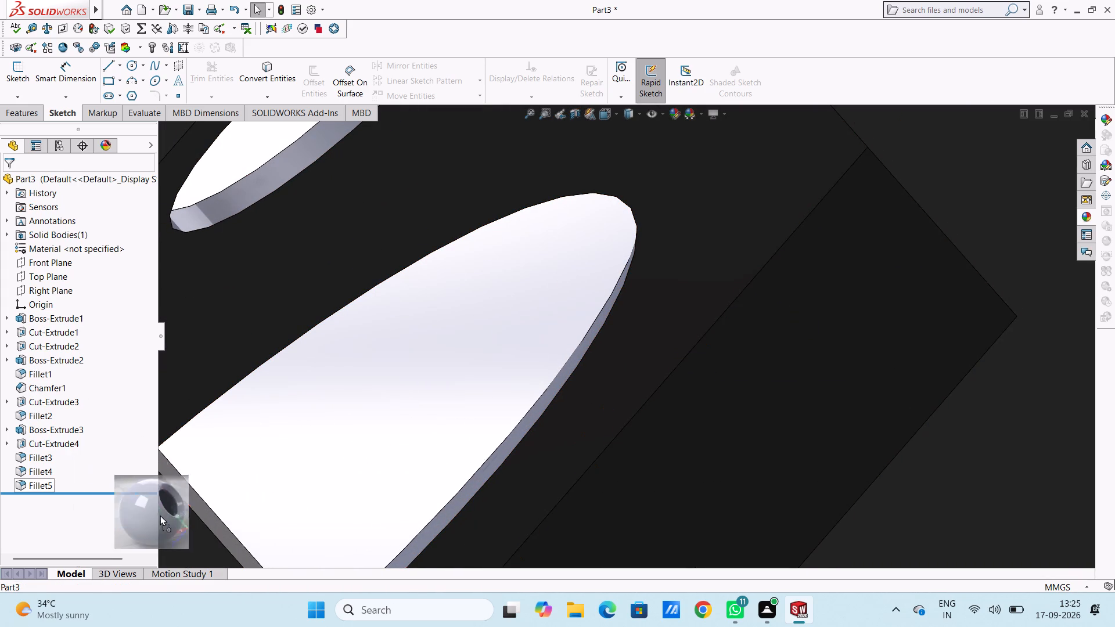
pyautogui.moveTo(160, 515); pyautogui.dragTo(214, 520)
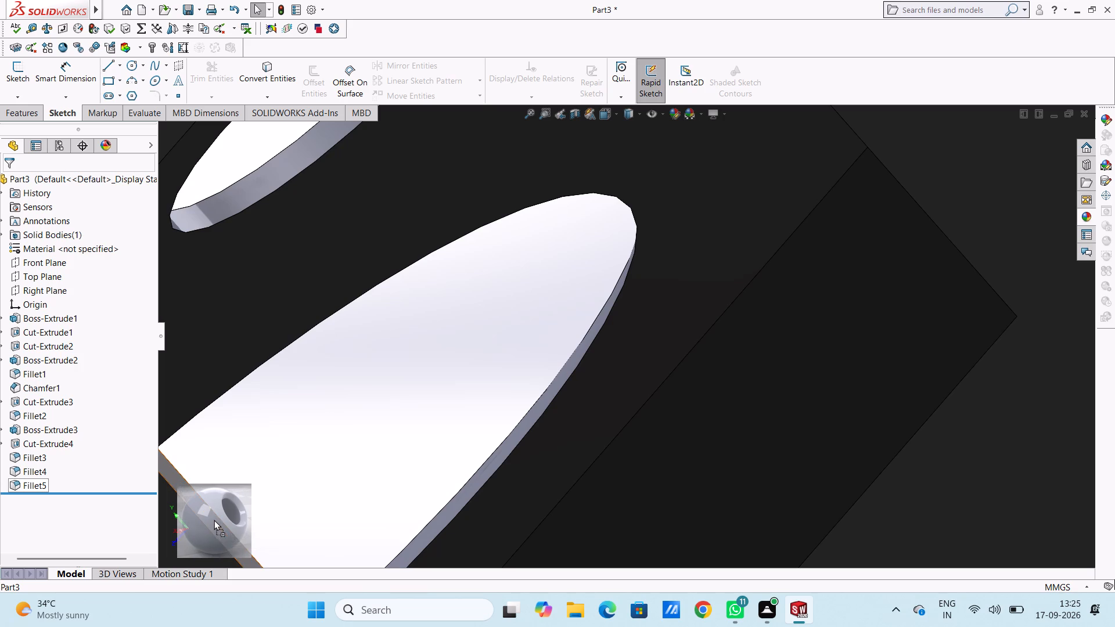
pyautogui.moveTo(214, 520); pyautogui.dragTo(213, 520)
pyautogui.click(212, 519)
# Apply the default "color" appearance to the small relief face at the front corner of the top plate's near side tab.
pyautogui.moveTo(296, 424); pyautogui.dragTo(329, 435, button='middle')
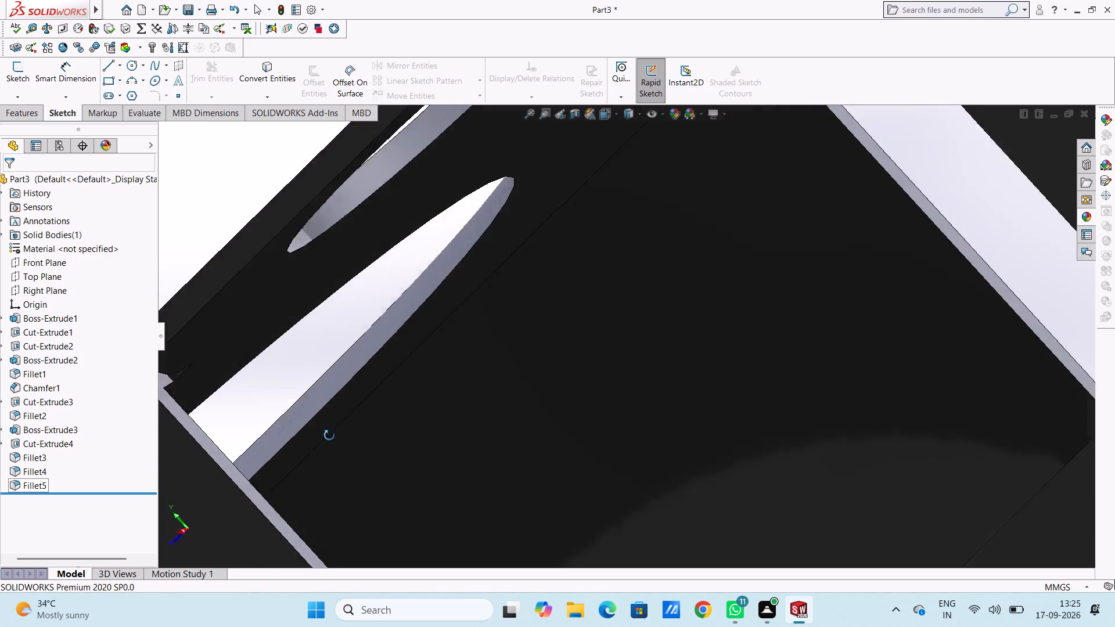
pyautogui.moveTo(329, 435); pyautogui.dragTo(348, 442, button='middle')
pyautogui.scroll(2, 557, 492)
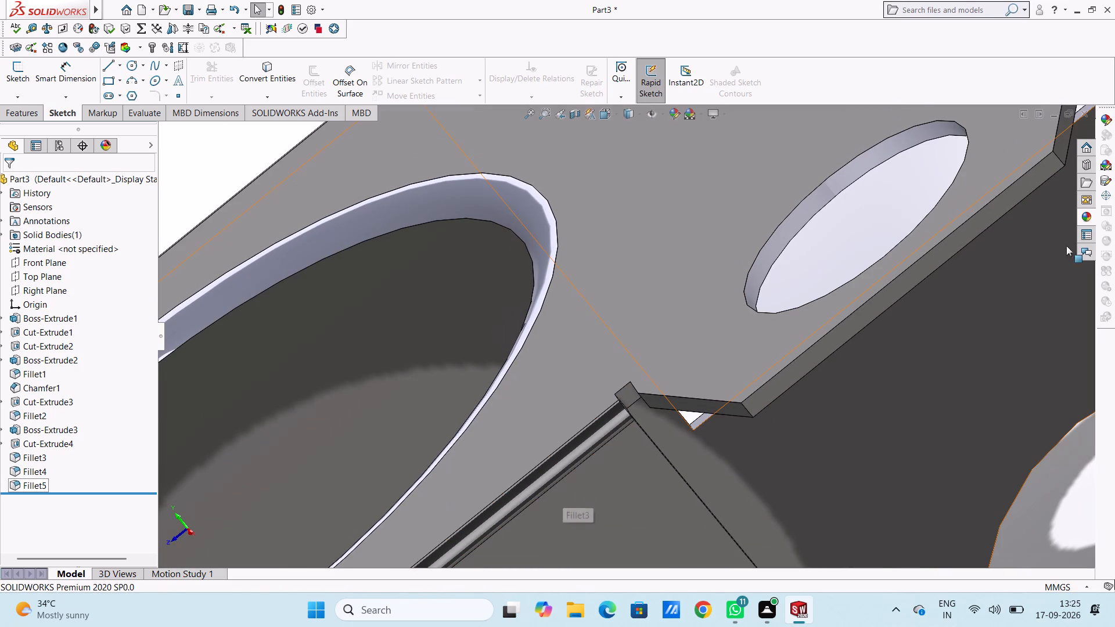
pyautogui.scroll(-6, 693, 437)
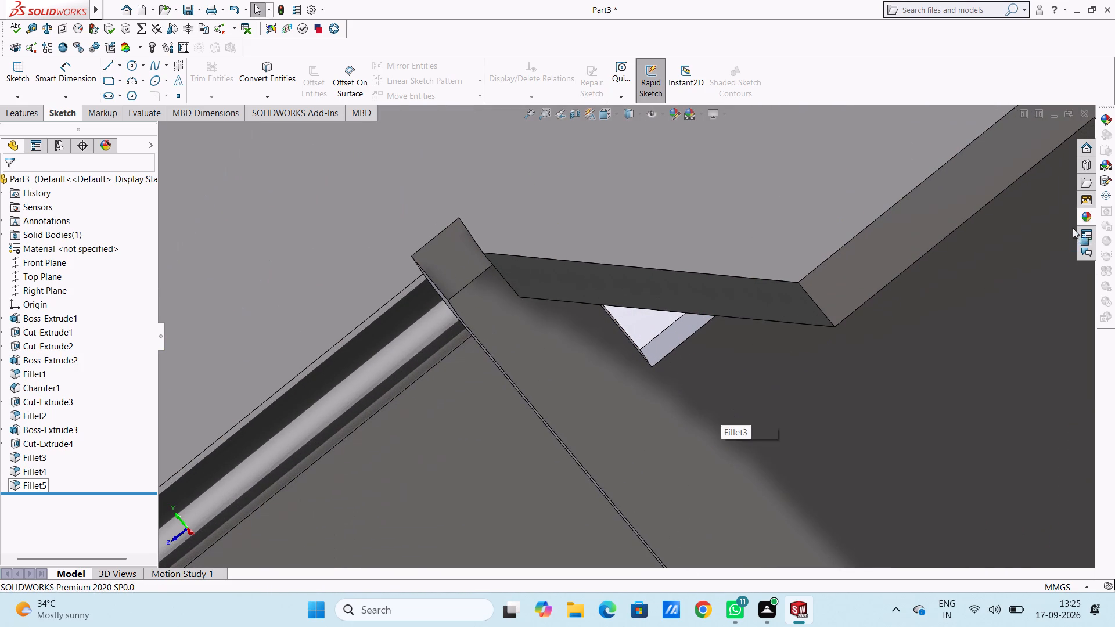
pyautogui.click(1090, 214)
pyautogui.moveTo(908, 354); pyautogui.dragTo(510, 262)
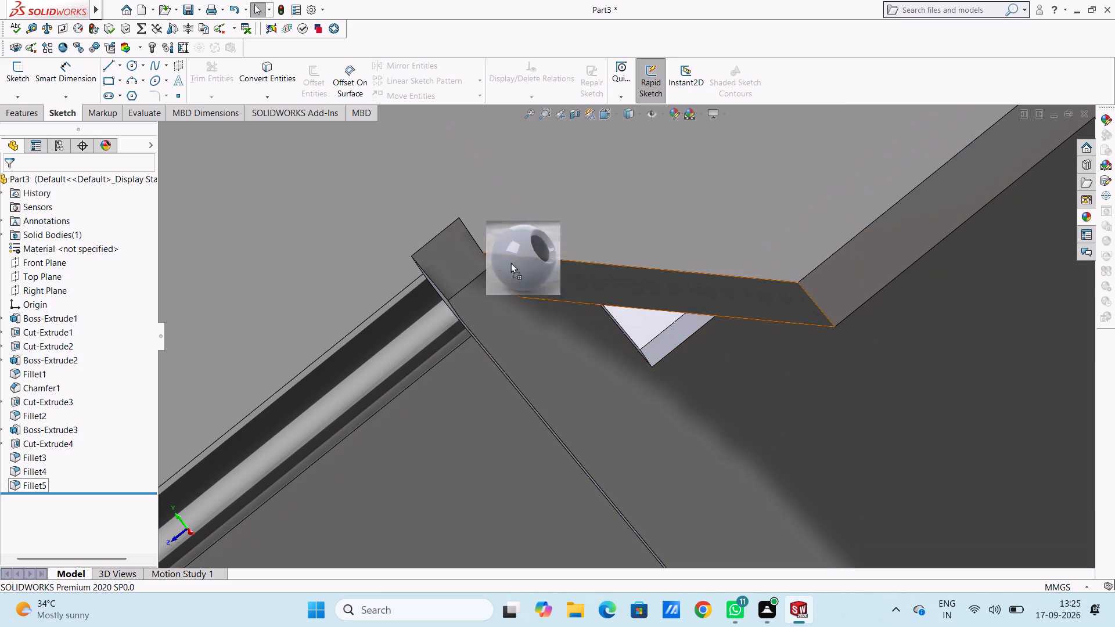
pyautogui.moveTo(510, 262); pyautogui.dragTo(451, 264)
pyautogui.click(451, 265)
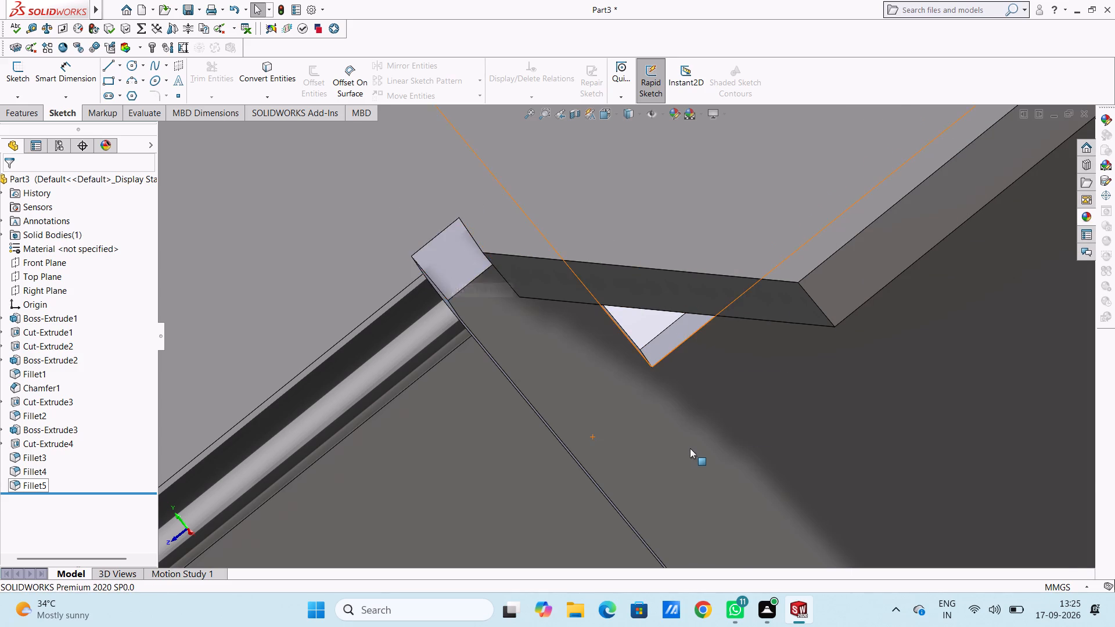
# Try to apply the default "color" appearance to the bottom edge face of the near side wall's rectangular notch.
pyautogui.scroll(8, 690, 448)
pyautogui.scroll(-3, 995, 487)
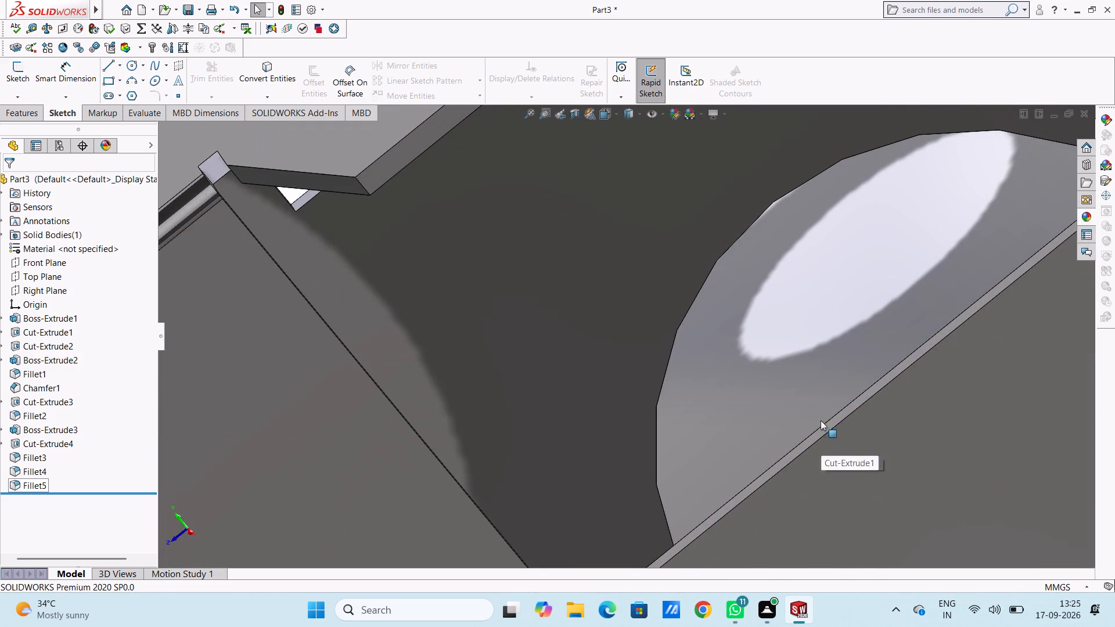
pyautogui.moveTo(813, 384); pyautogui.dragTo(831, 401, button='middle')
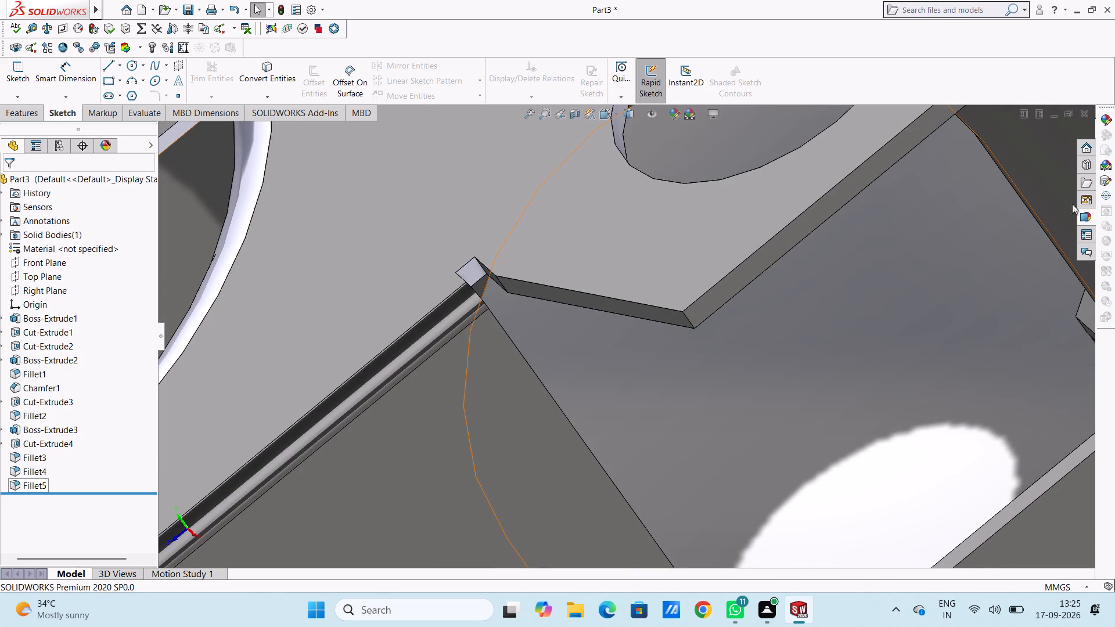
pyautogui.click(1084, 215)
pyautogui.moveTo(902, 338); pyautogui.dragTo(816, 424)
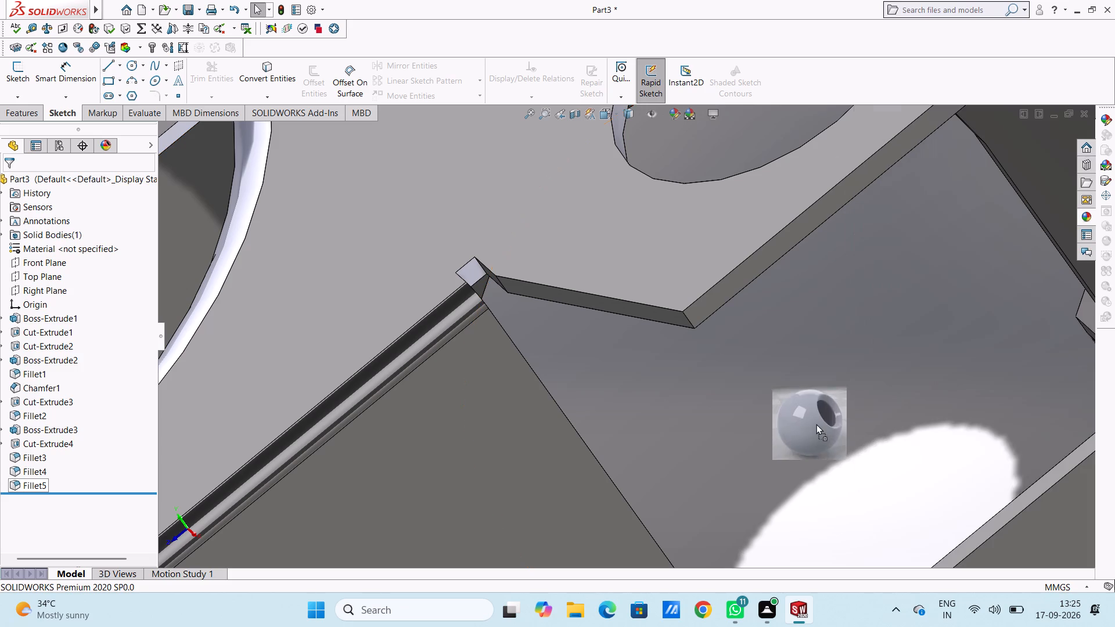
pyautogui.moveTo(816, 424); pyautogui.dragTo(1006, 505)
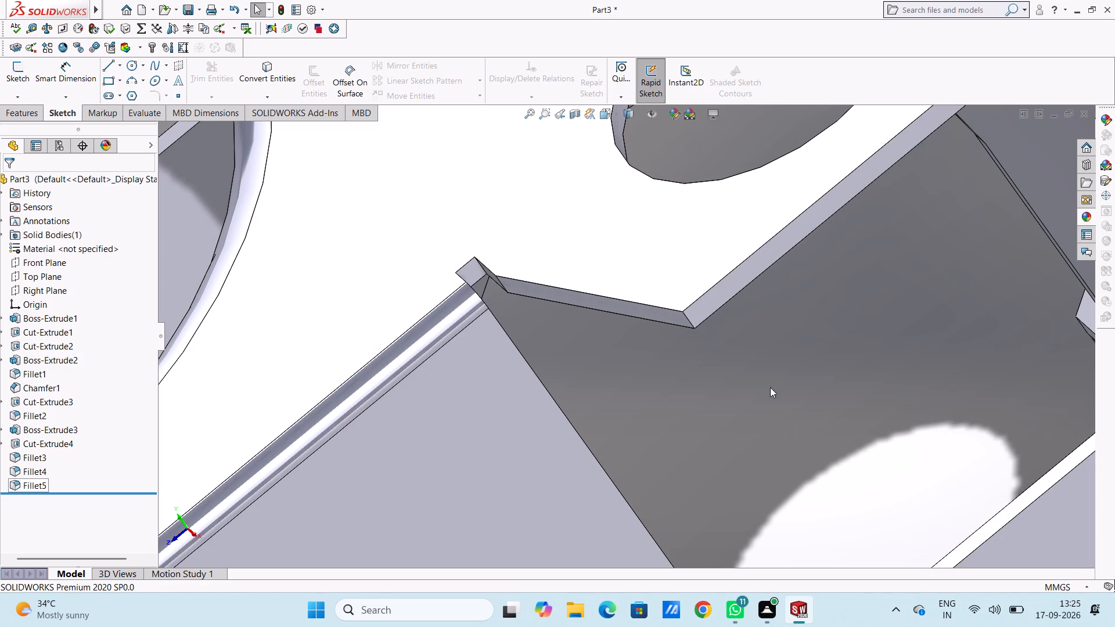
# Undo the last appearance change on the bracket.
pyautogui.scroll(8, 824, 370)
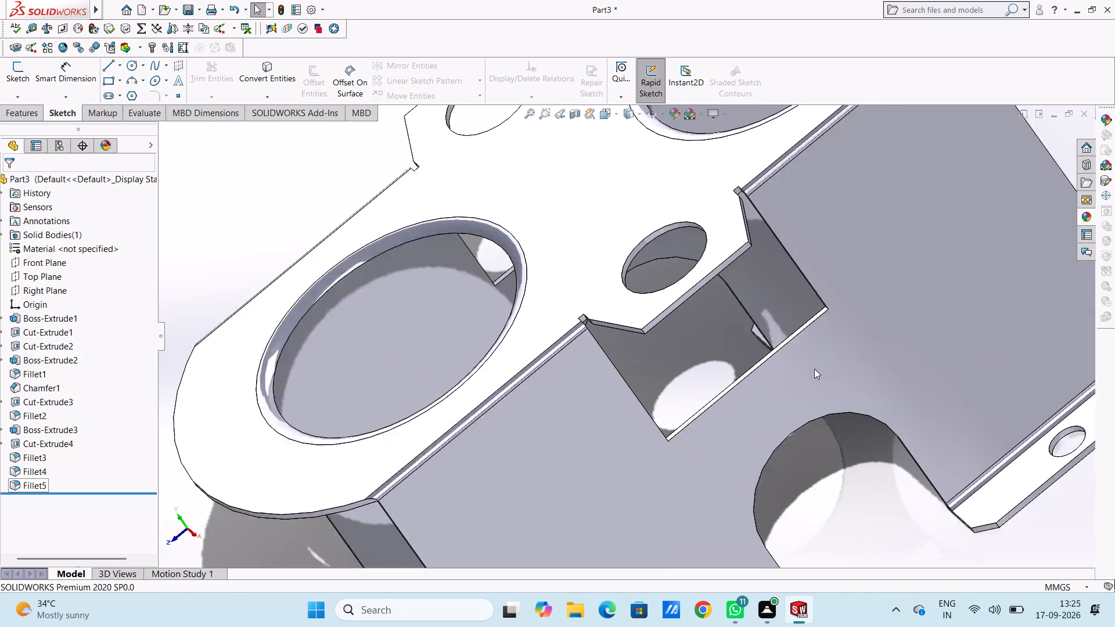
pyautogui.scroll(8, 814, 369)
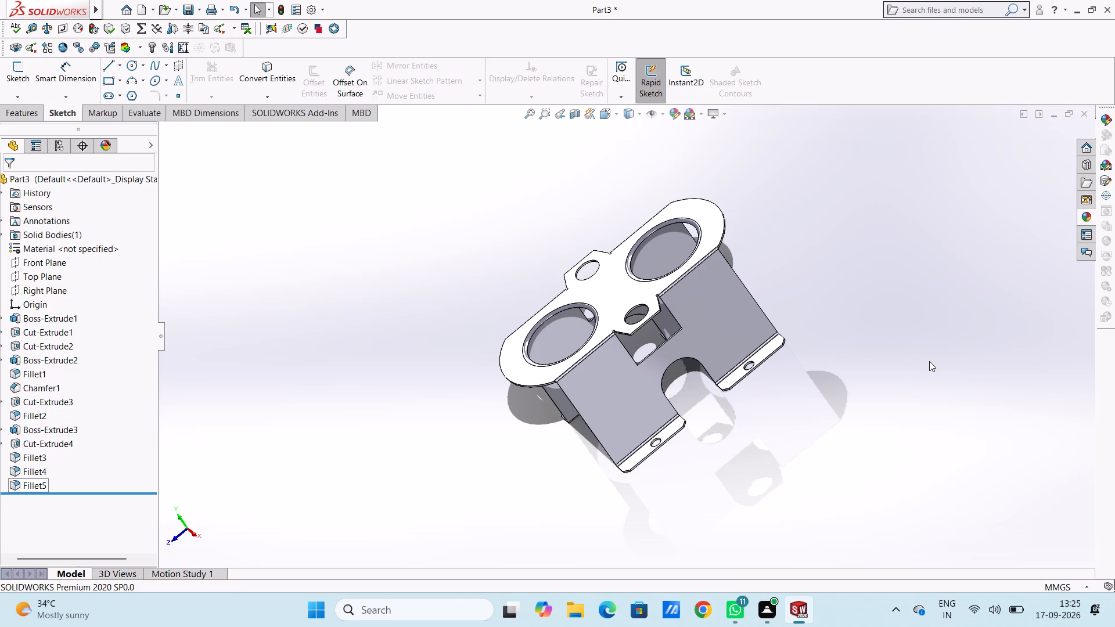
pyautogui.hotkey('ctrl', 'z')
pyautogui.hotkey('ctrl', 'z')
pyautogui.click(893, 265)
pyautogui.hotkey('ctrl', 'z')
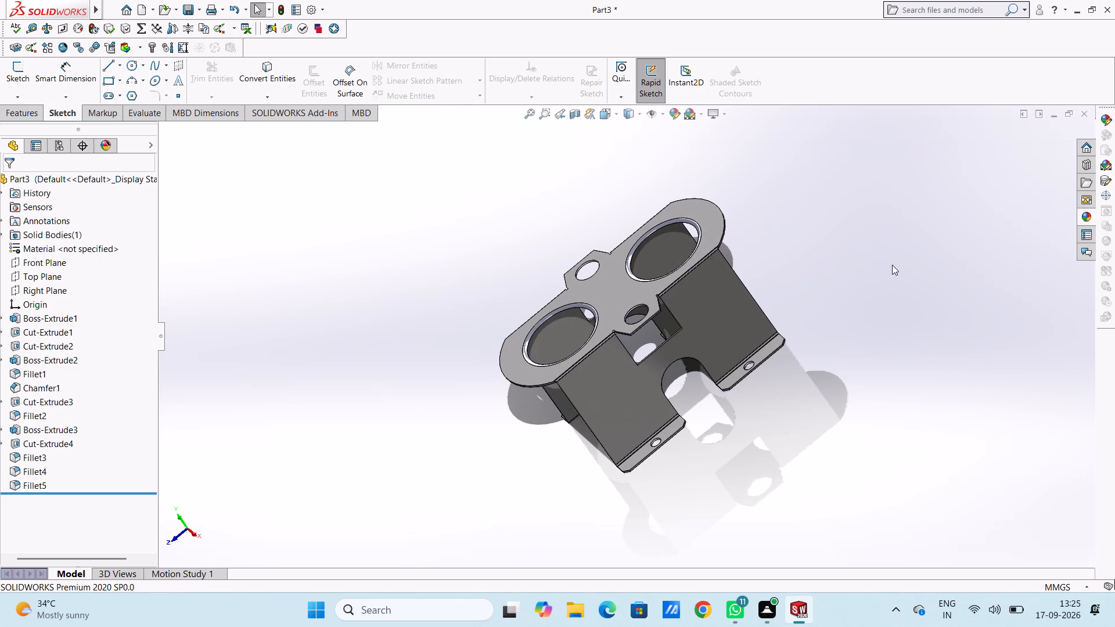
# Save the part in the Documents folder as a SOLIDWORKS Part named "dual cup sheet metal mounting bracket".
pyautogui.moveTo(821, 224); pyautogui.dragTo(817, 228, button='middle')
pyautogui.moveTo(817, 228); pyautogui.dragTo(880, 309, button='middle')
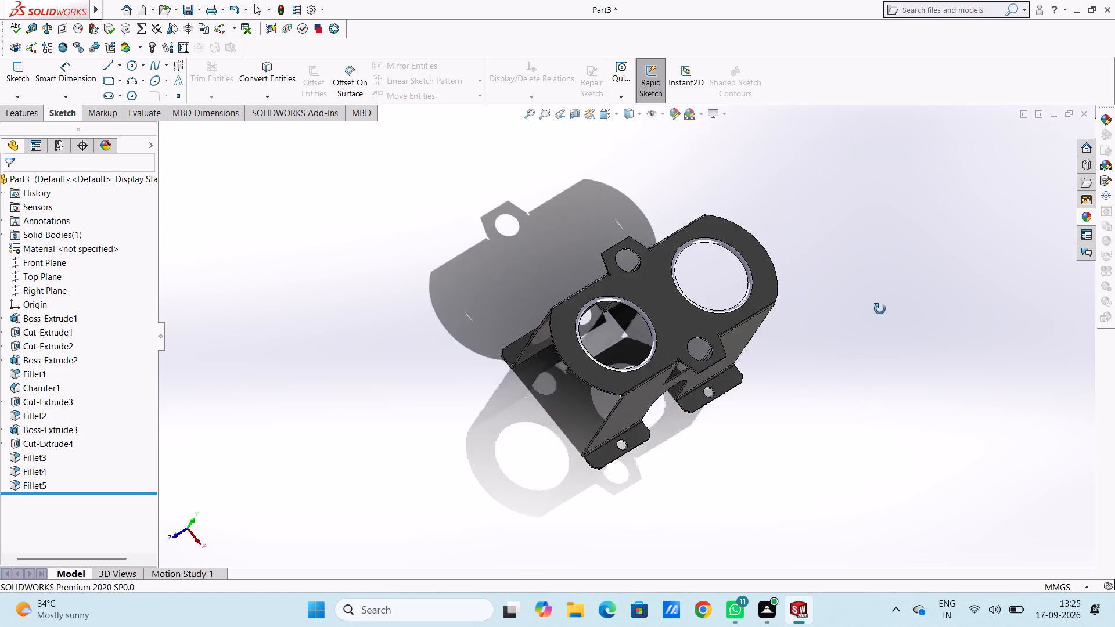
pyautogui.moveTo(880, 309); pyautogui.dragTo(940, 329, button='middle')
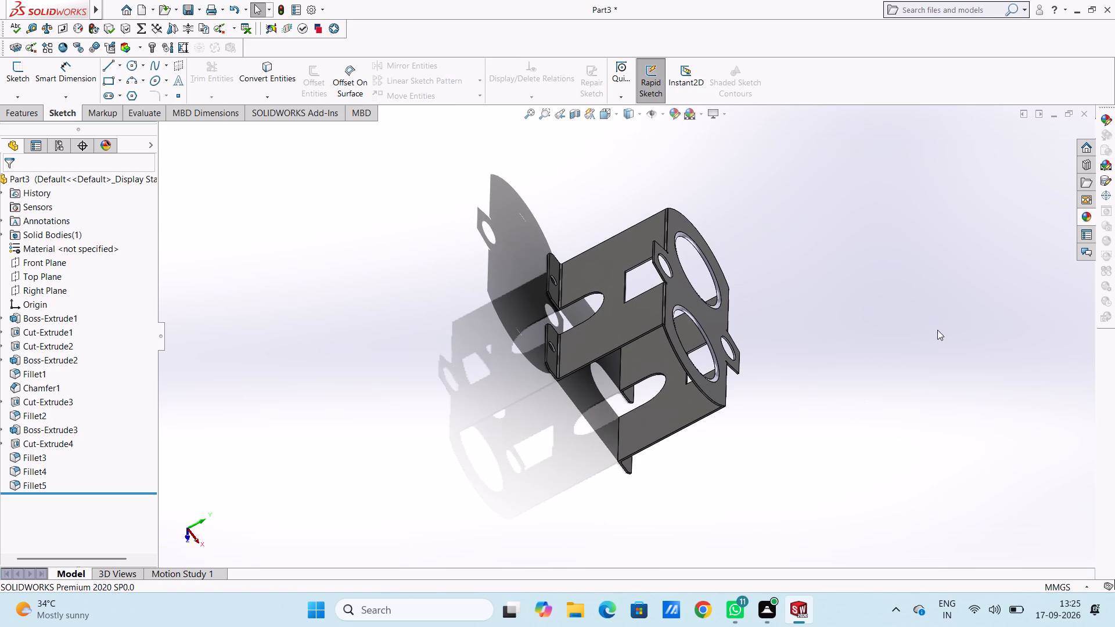
pyautogui.hotkey('ctrl', '7')
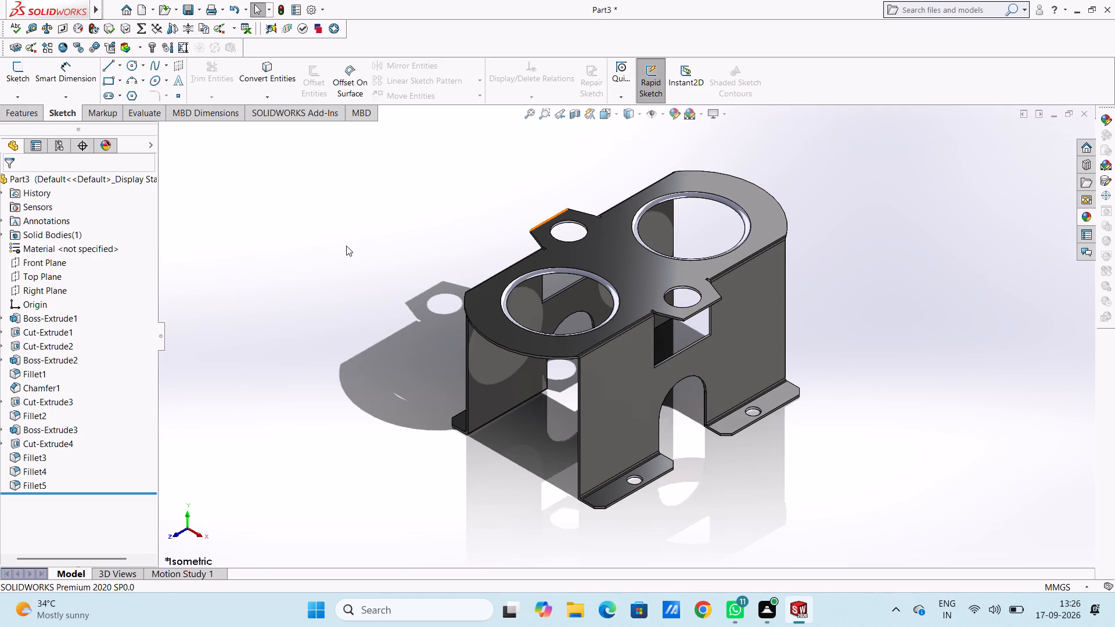
pyautogui.hotkey('ctrl', 's')
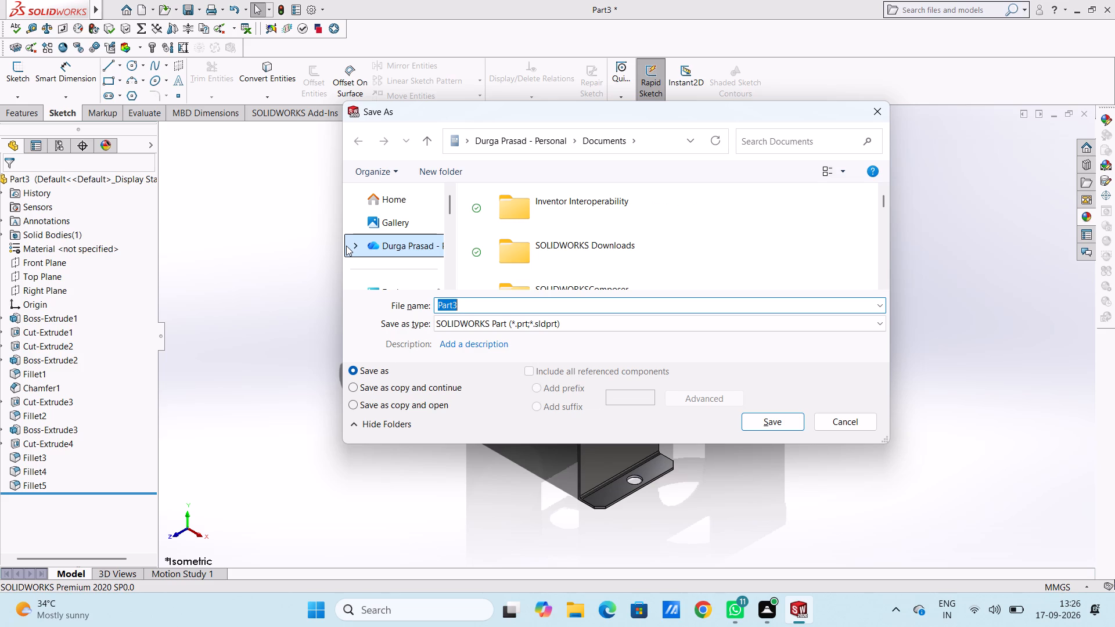
pyautogui.write('dual')
pyautogui.press('space')
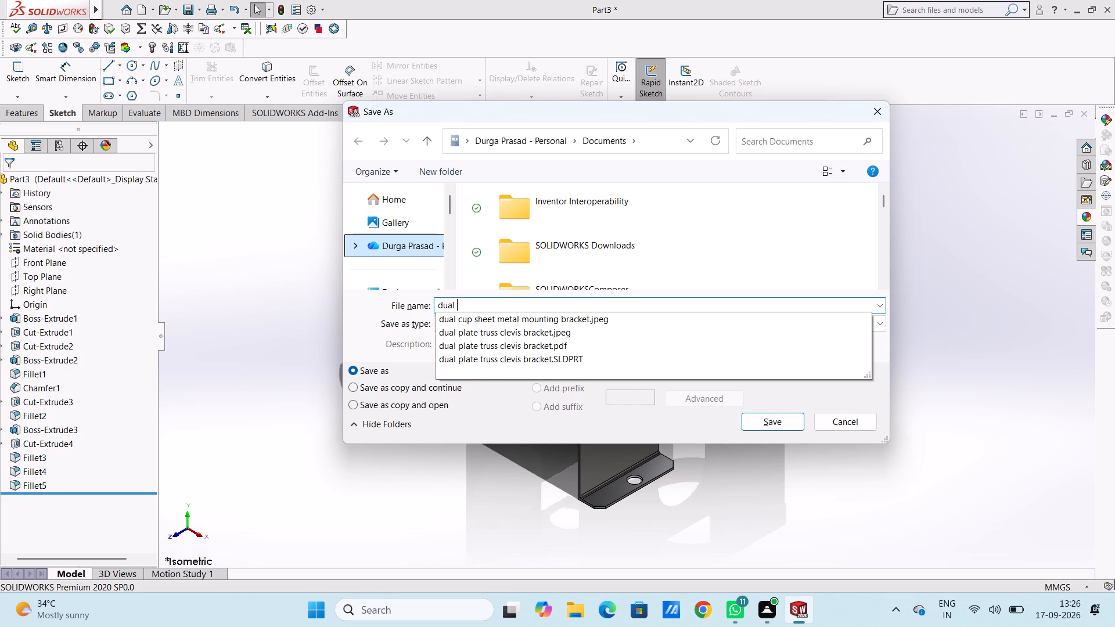
pyautogui.write('cup')
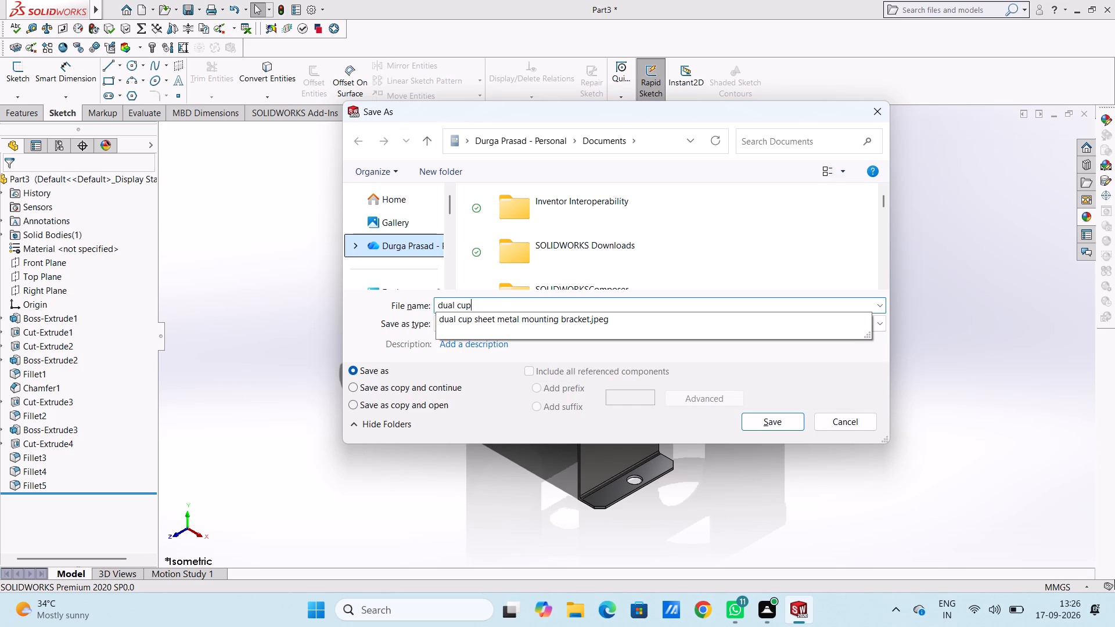
pyautogui.press('space')
pyautogui.write('sheet')
pyautogui.press('space')
pyautogui.write('meta')
pyautogui.write('l')
pyautogui.press('space')
pyautogui.write('mounting')
pyautogui.press('space')
pyautogui.press('n')
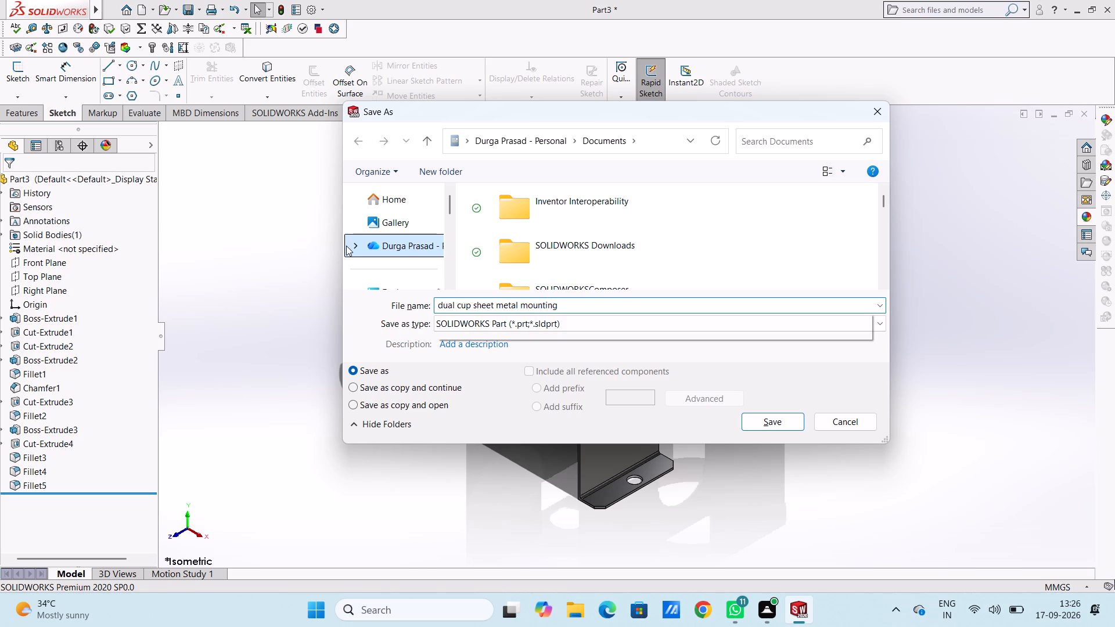
pyautogui.press('BackSpace')
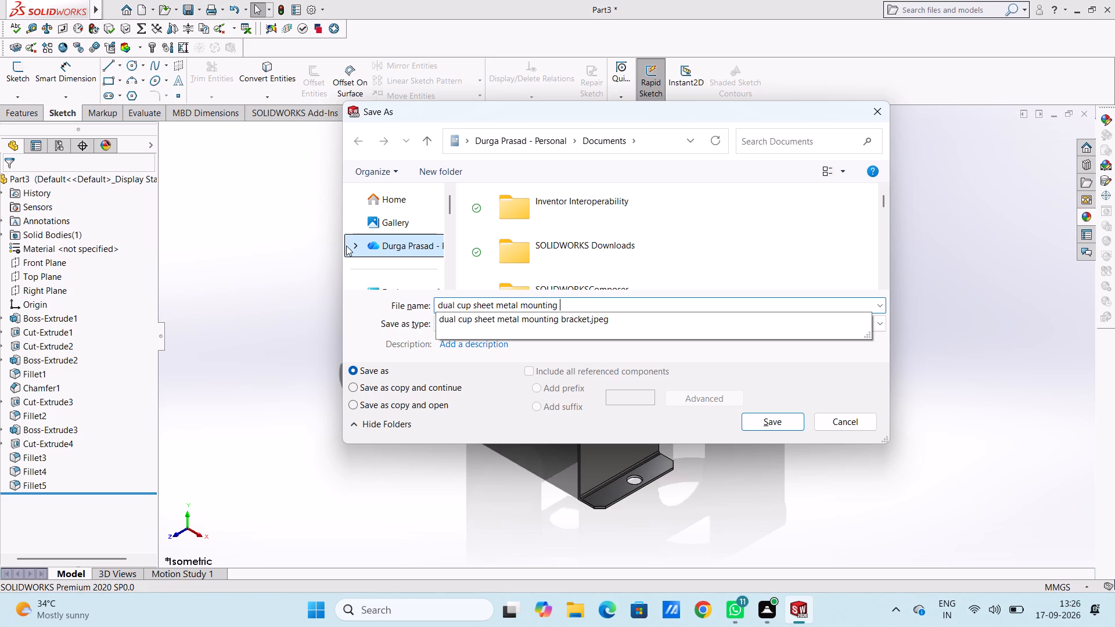
pyautogui.write('brack')
pyautogui.write('ert')
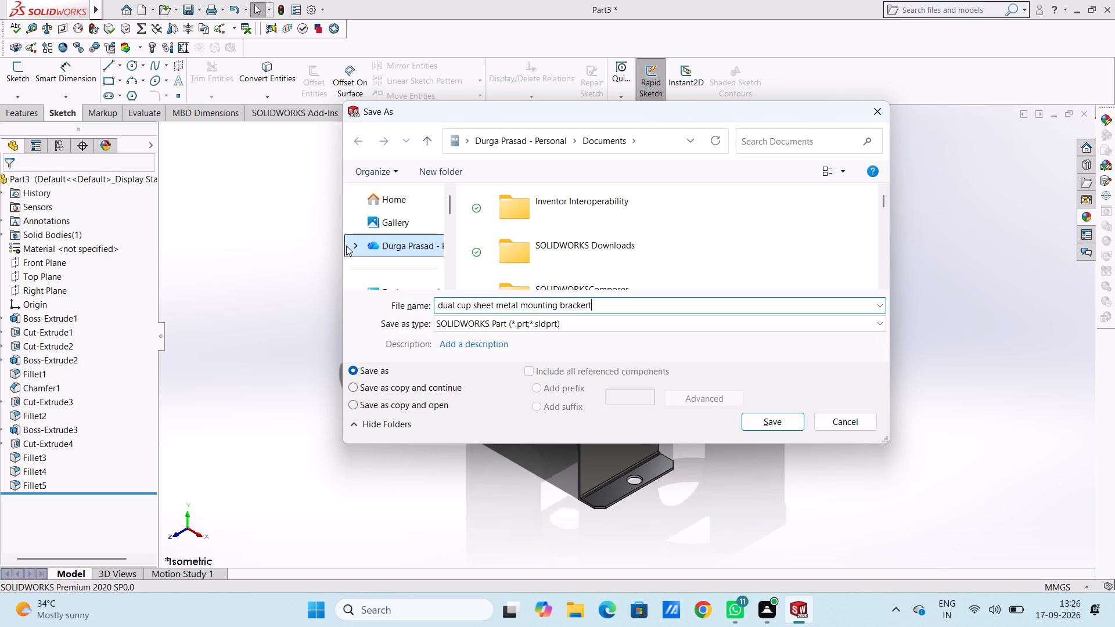
pyautogui.press('BackSpace')
pyautogui.press('BackSpace')
pyautogui.press('t')
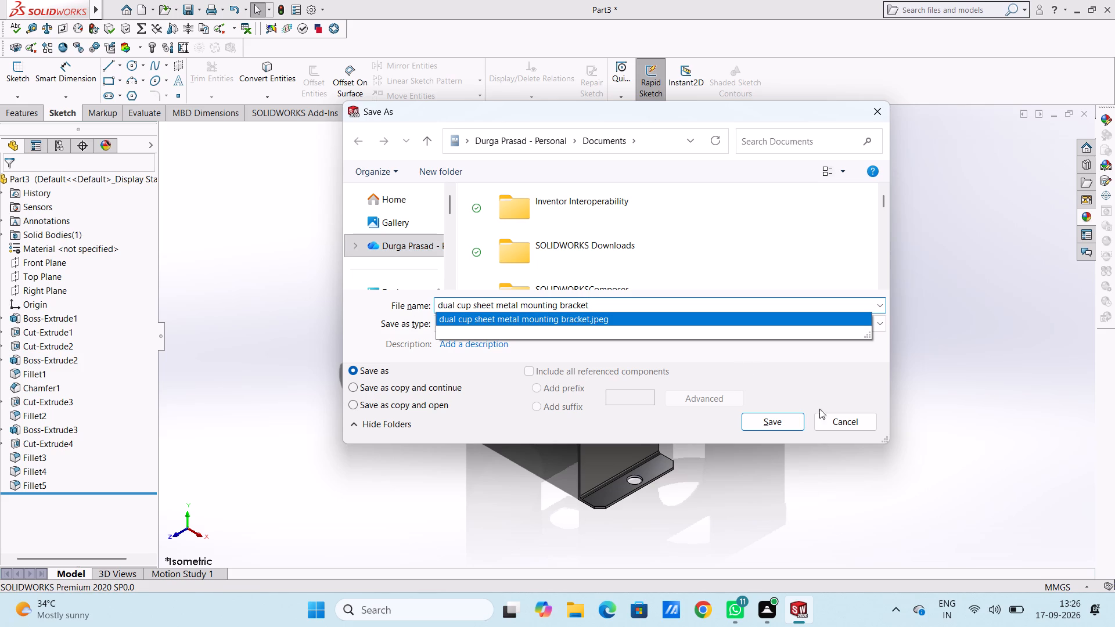
pyautogui.click(782, 426)
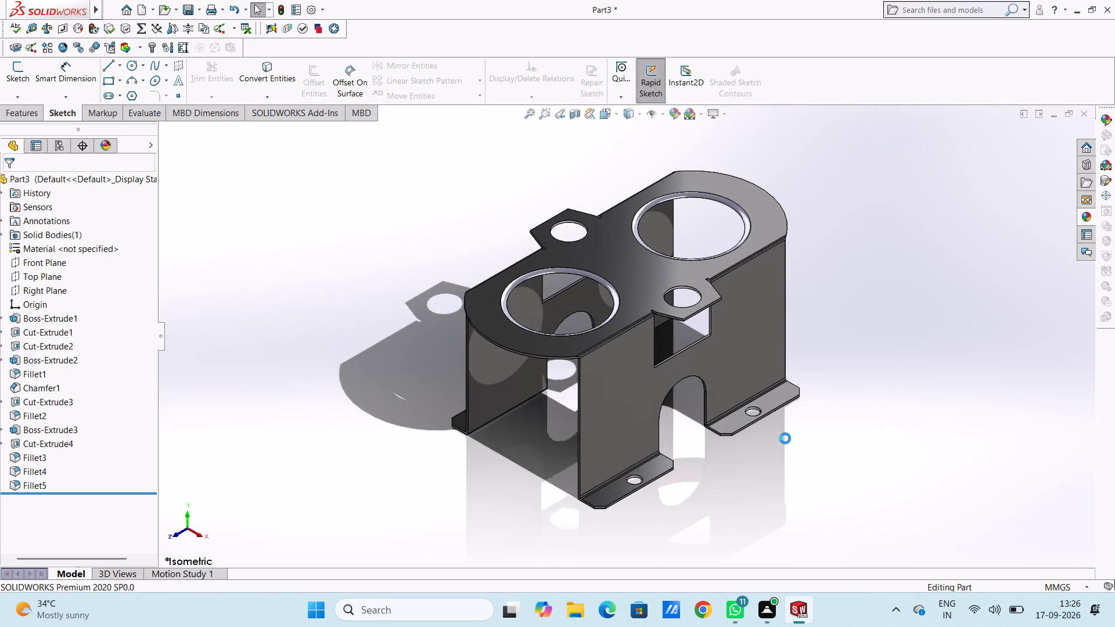
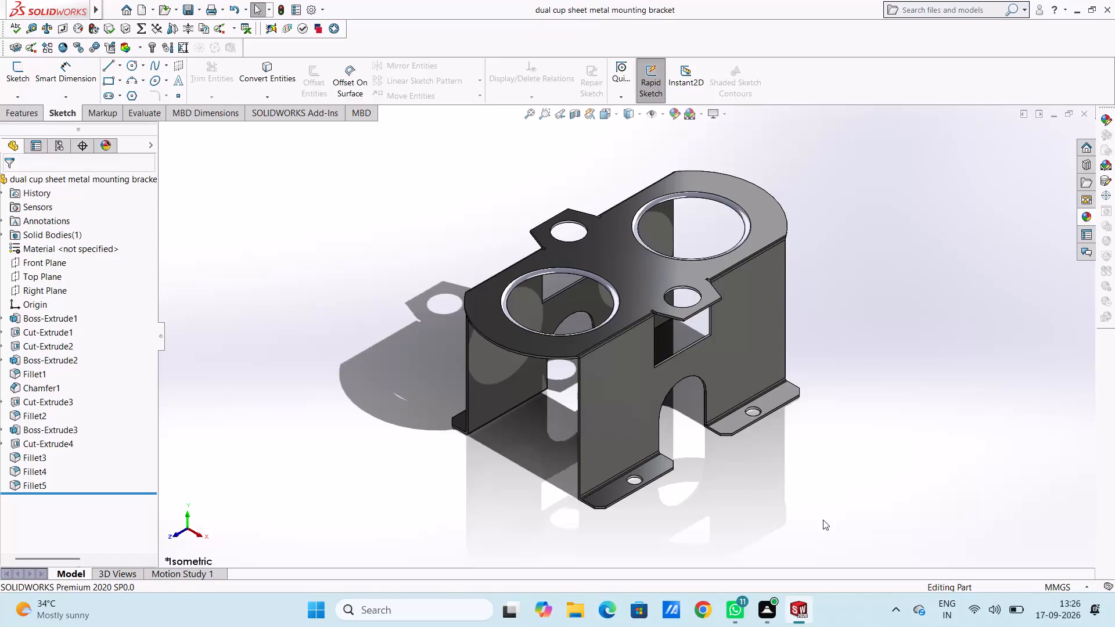
# Save a PDF copy of the part as "dual cup sheet metal mounting bracket" in the Documents folder, in Adobe Portable Document Format.
pyautogui.click(197, 12)
pyautogui.click(220, 44)
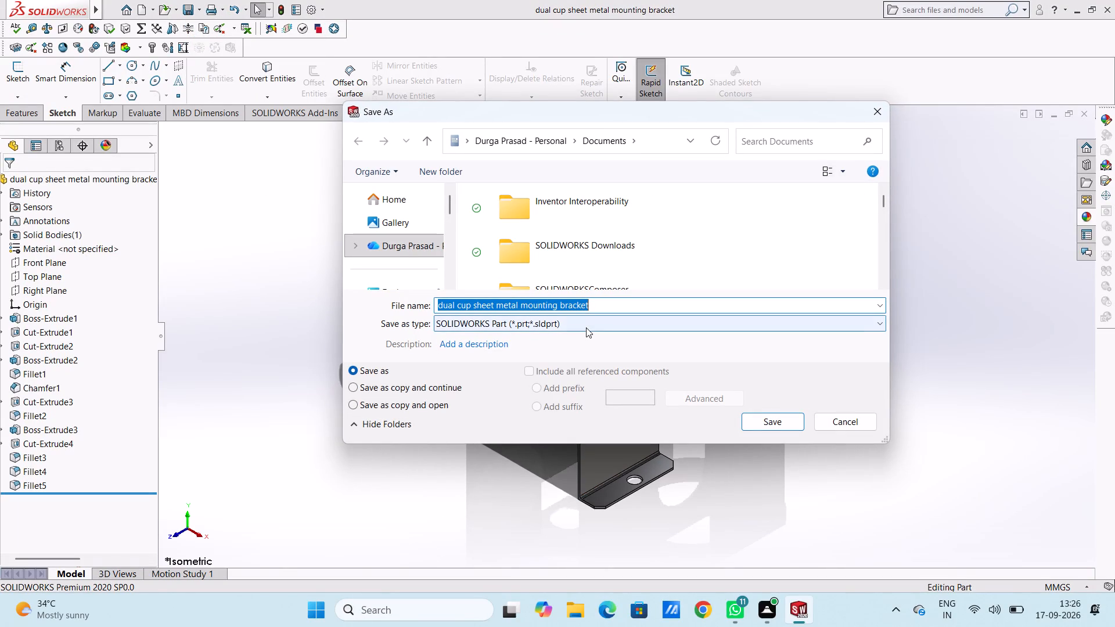
pyautogui.click(586, 327)
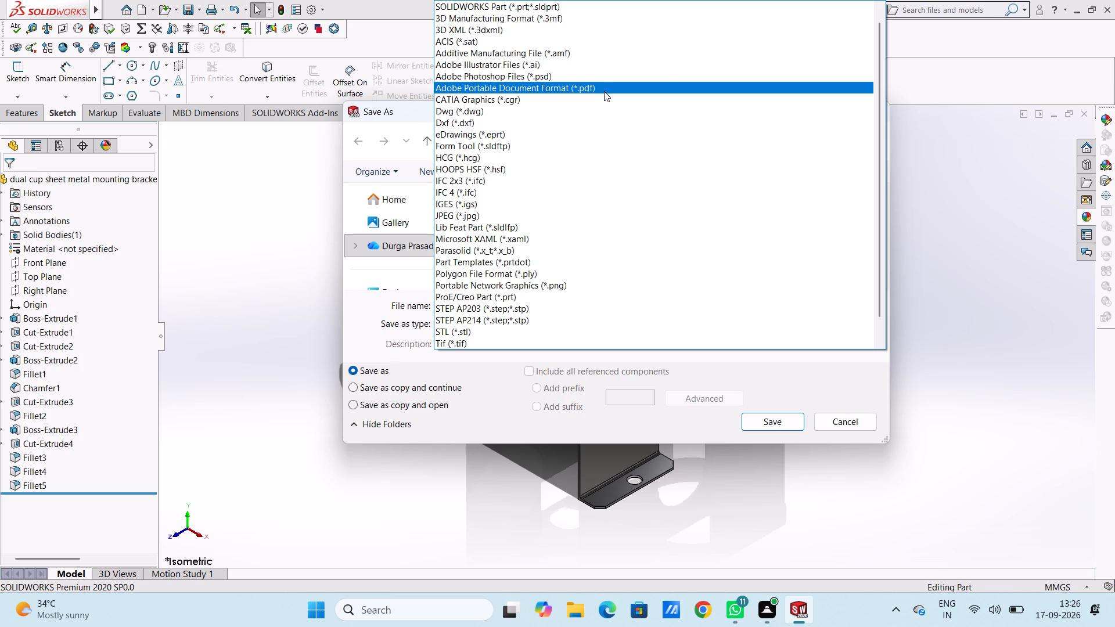
pyautogui.click(604, 89)
pyautogui.click(777, 446)
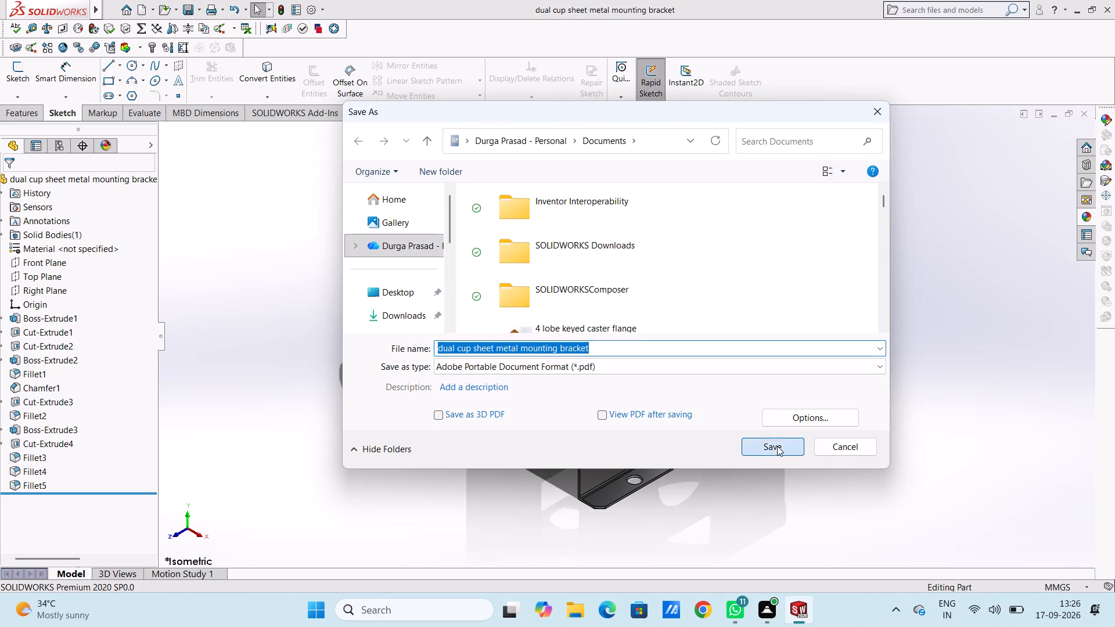